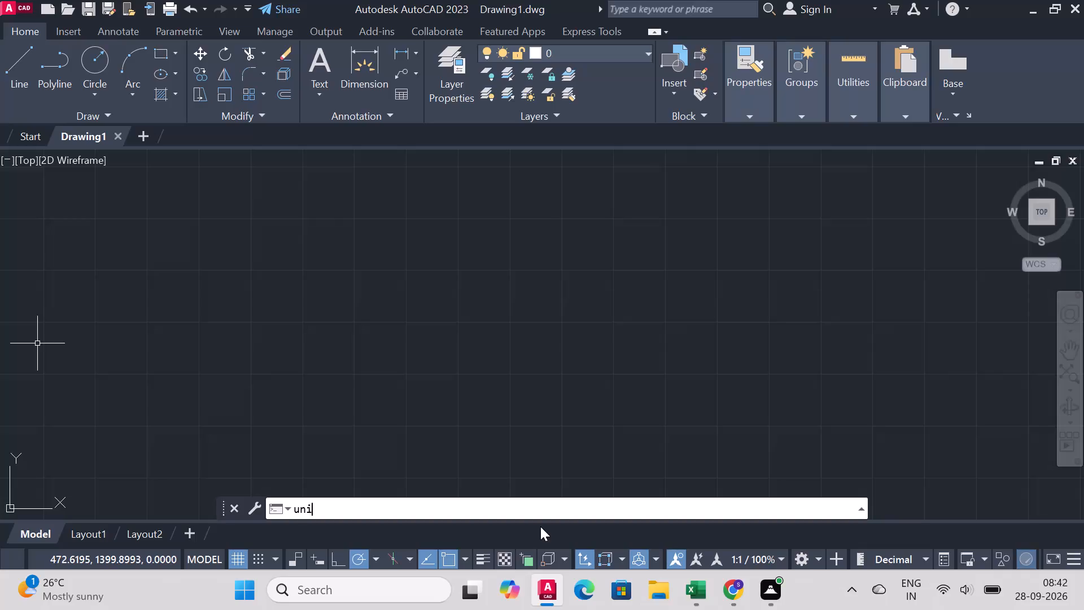
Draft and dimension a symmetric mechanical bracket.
Set the drawing's length precision to one decimal place (0.0) in the drawing units.
key(BackSpace)
key(y)
key(BackSpace)
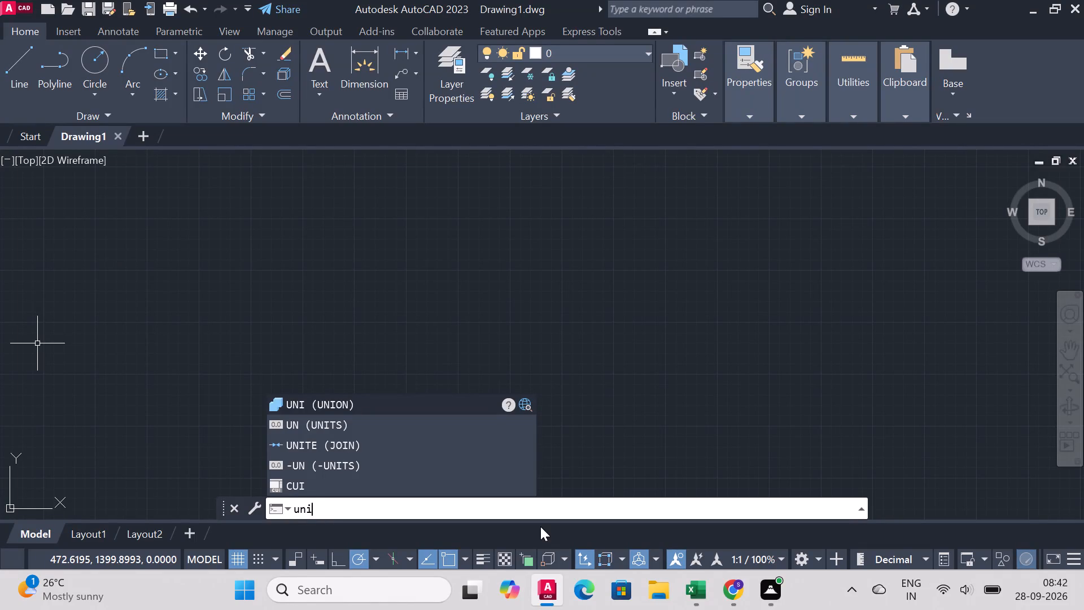
key(t)
key(Return)
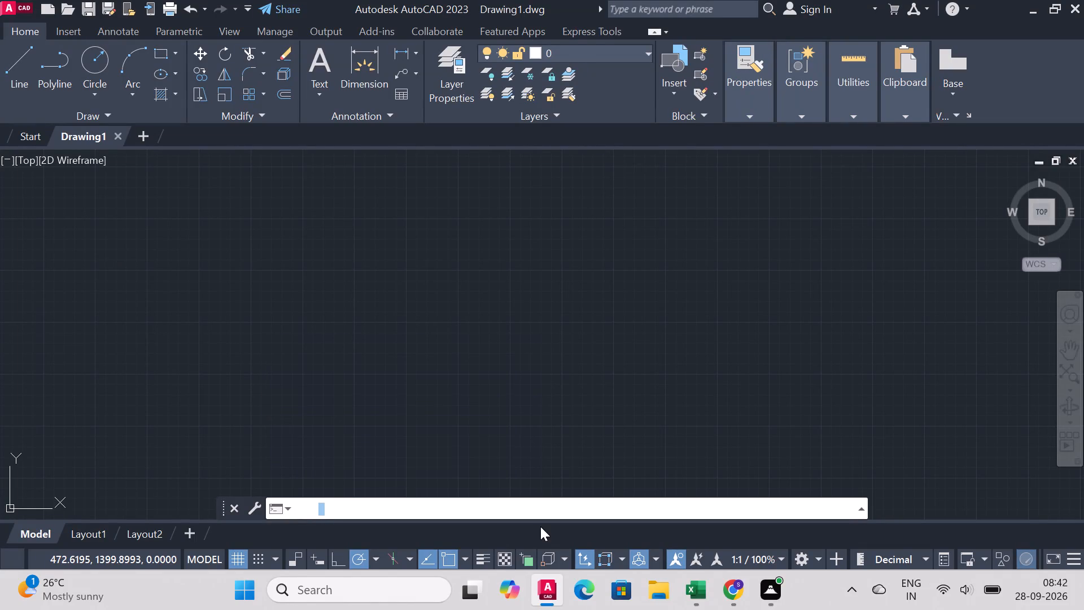
key(Tab)
key(Up)
key(Up)
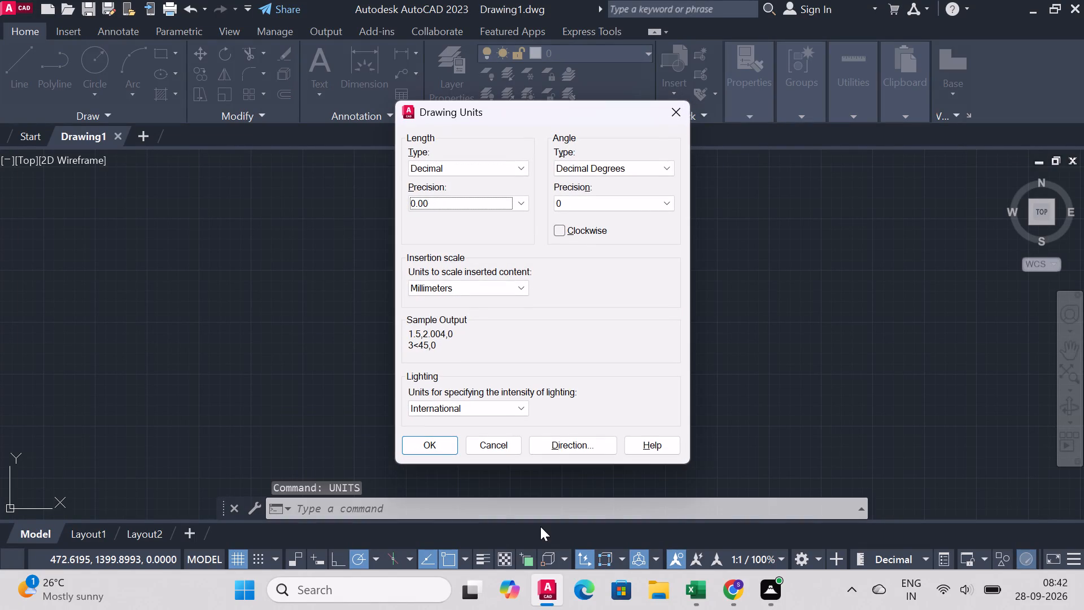
key(Up)
key(Return)
Set the model space limits from 0,0 to 100,100.
text(limits)
key(Return)
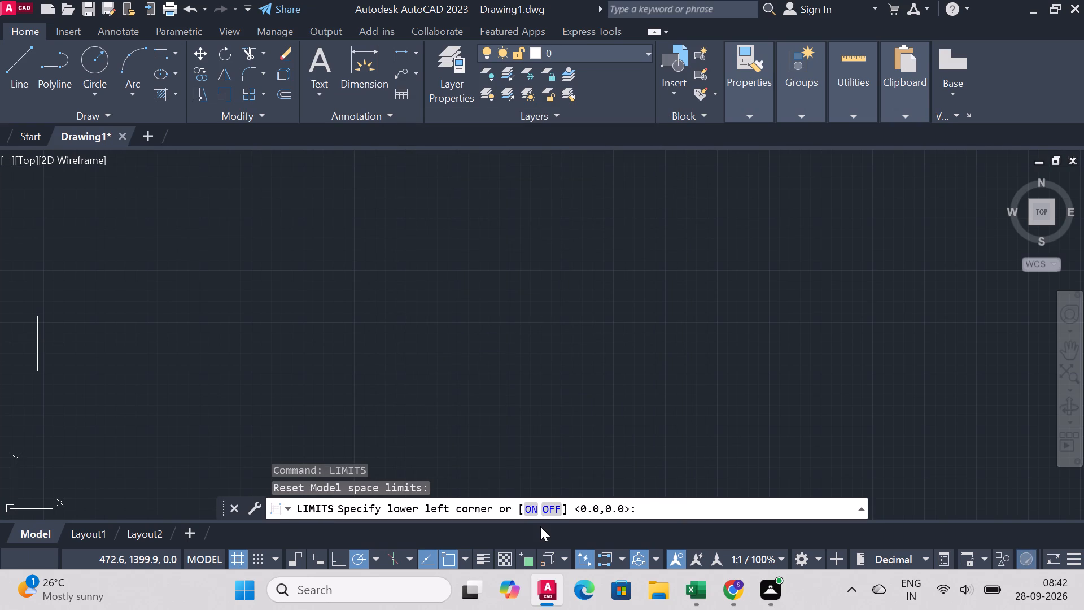
text(0,0)
key(Return)
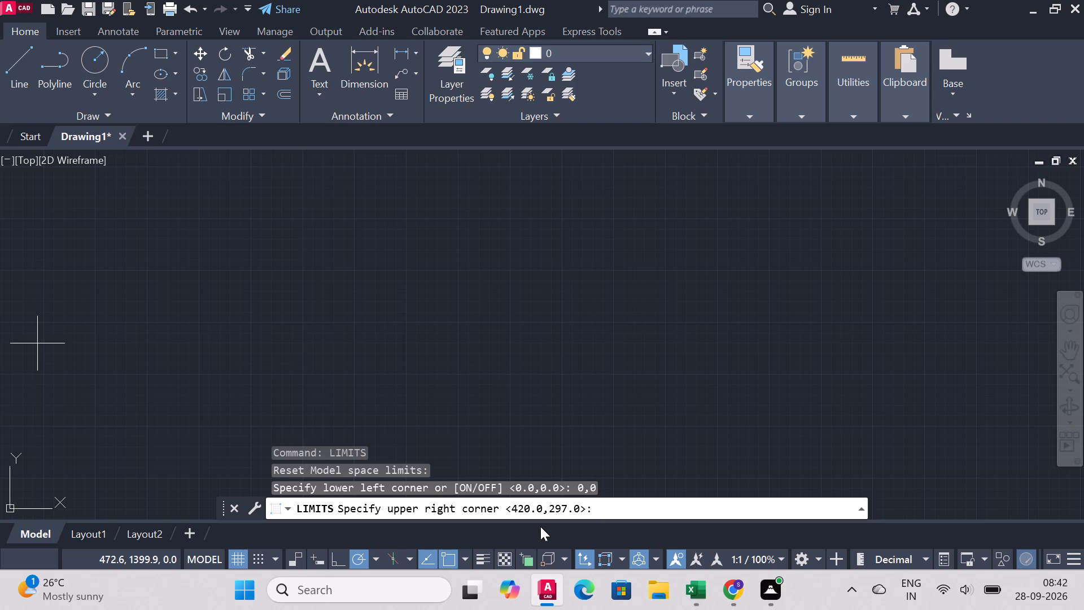
text(100,100)
key(Return)
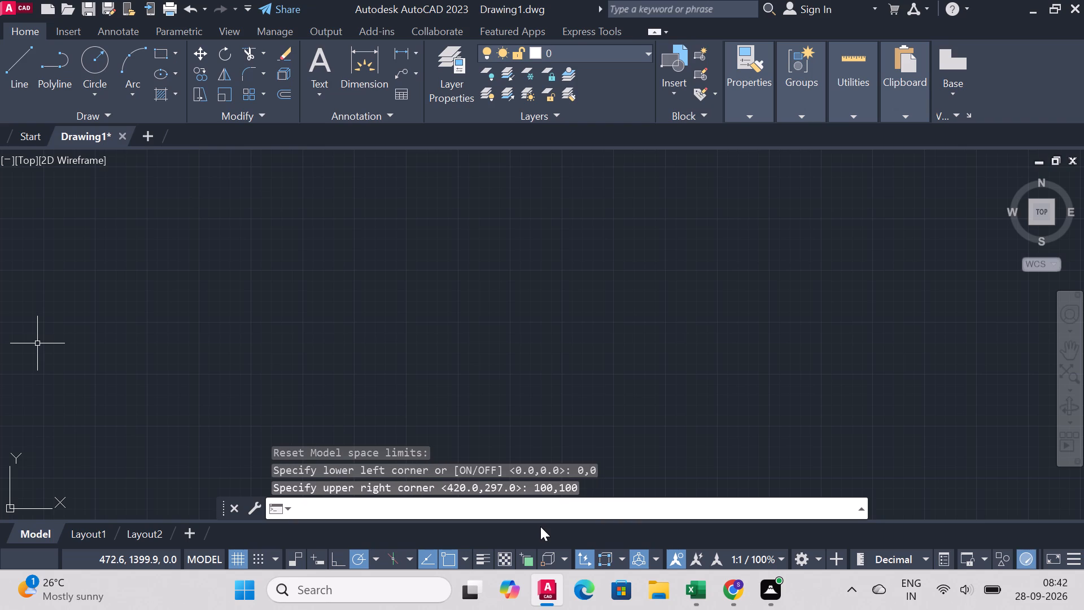
Modify the ISO-25 dimension style to a text height of 4 and an arrow size of 2.
key(d)
key(Return)
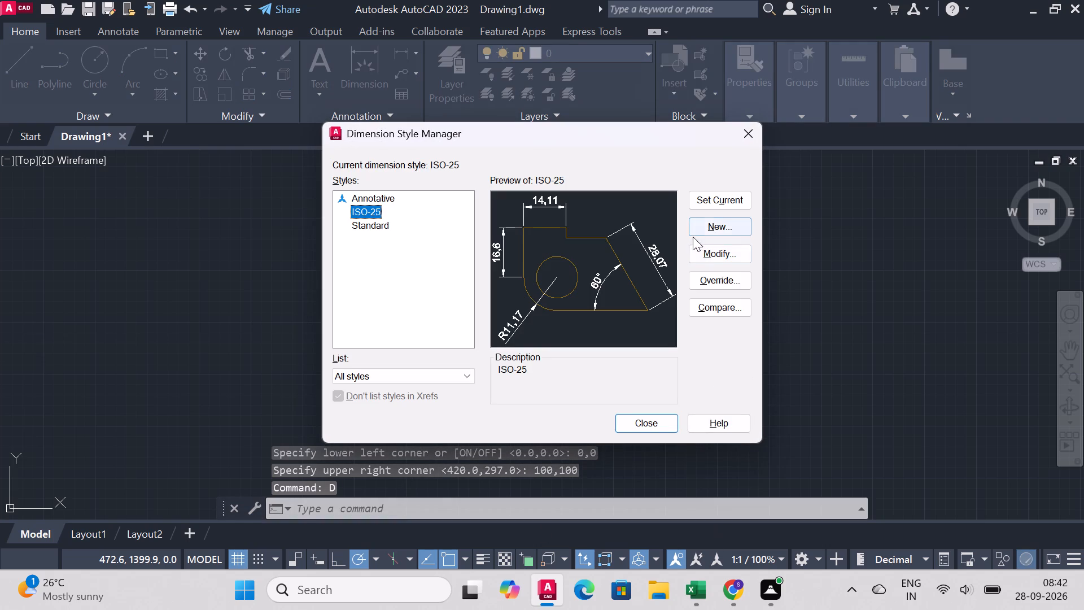
click(715, 256)
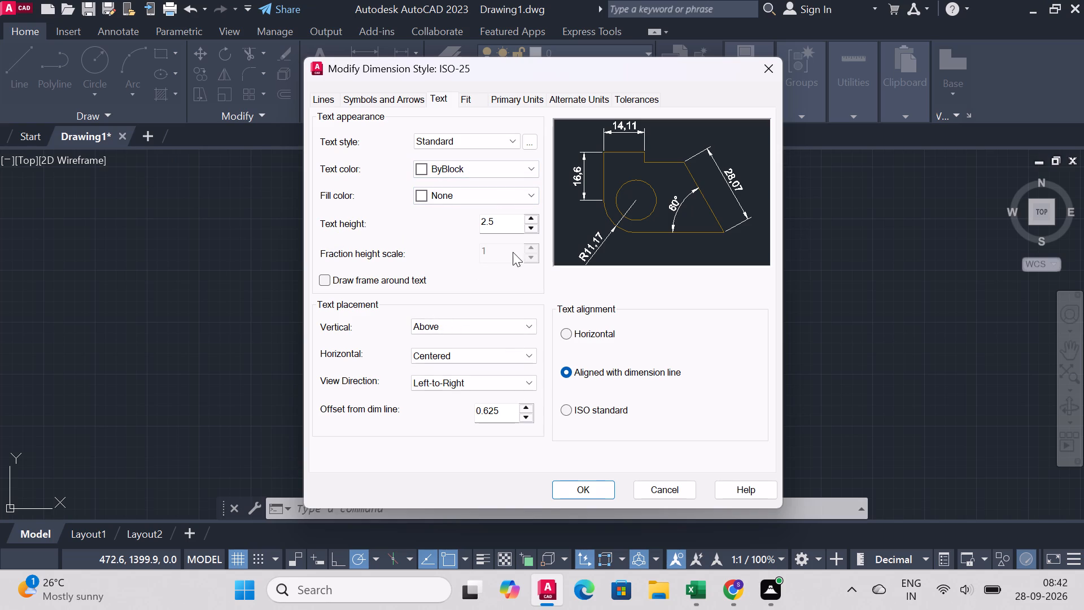
drag(510, 218, 69, 290)
key(4)
click(395, 101)
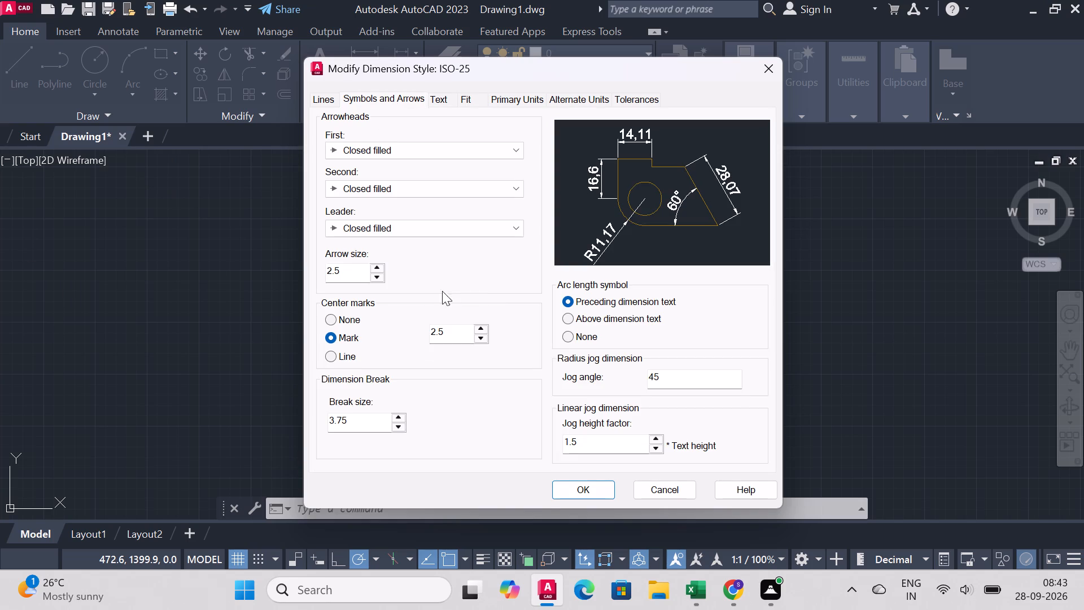
drag(364, 272, 22, 316)
key(2)
click(584, 495)
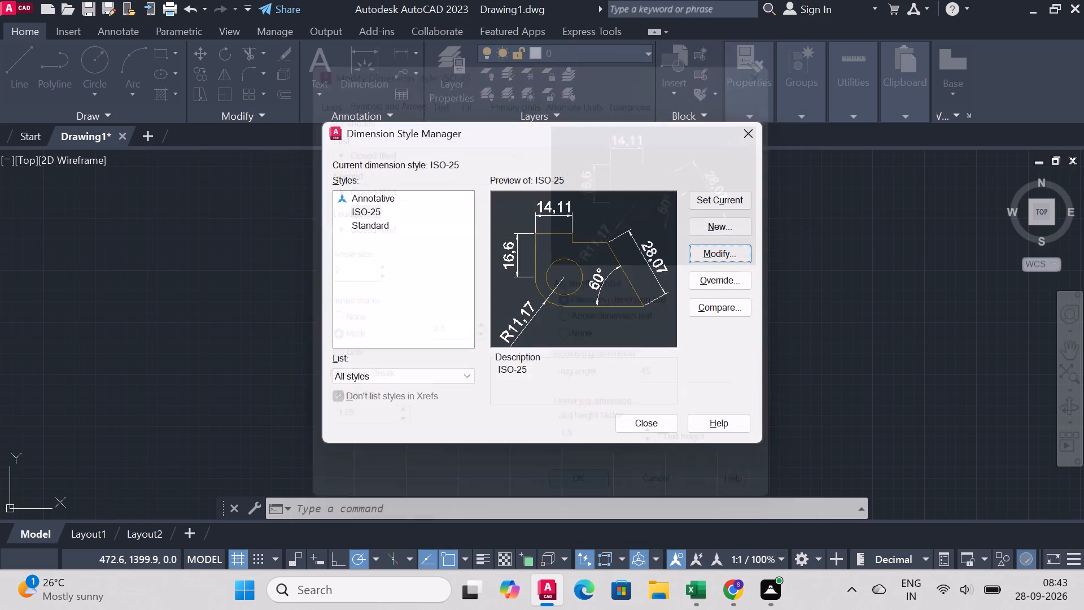
Set the ISO-25 dimension style as current and close the Dimension Style Manager.
click(725, 195)
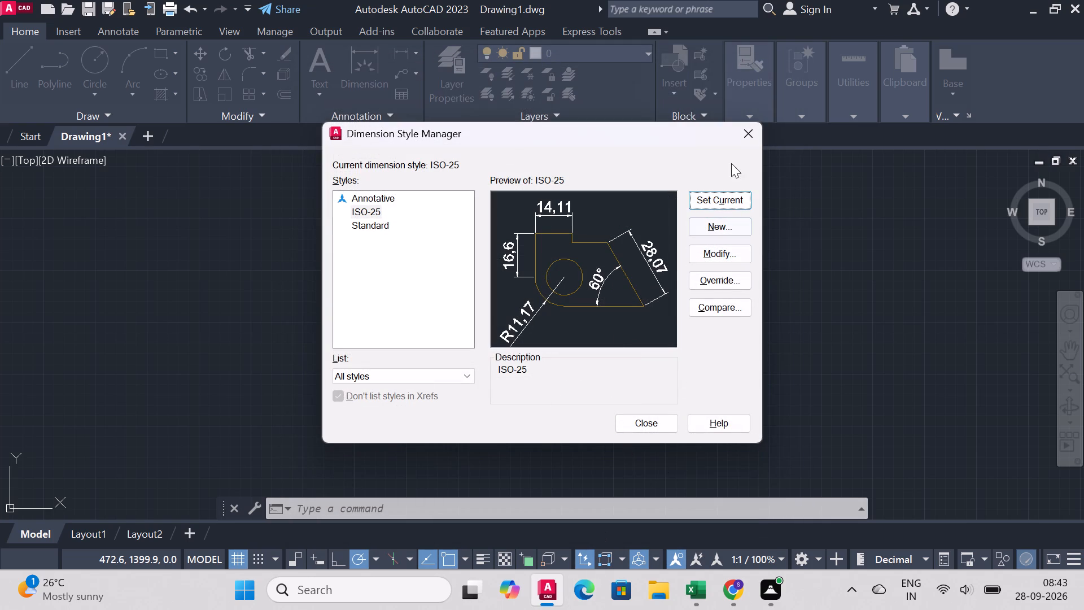
click(710, 194)
click(631, 420)
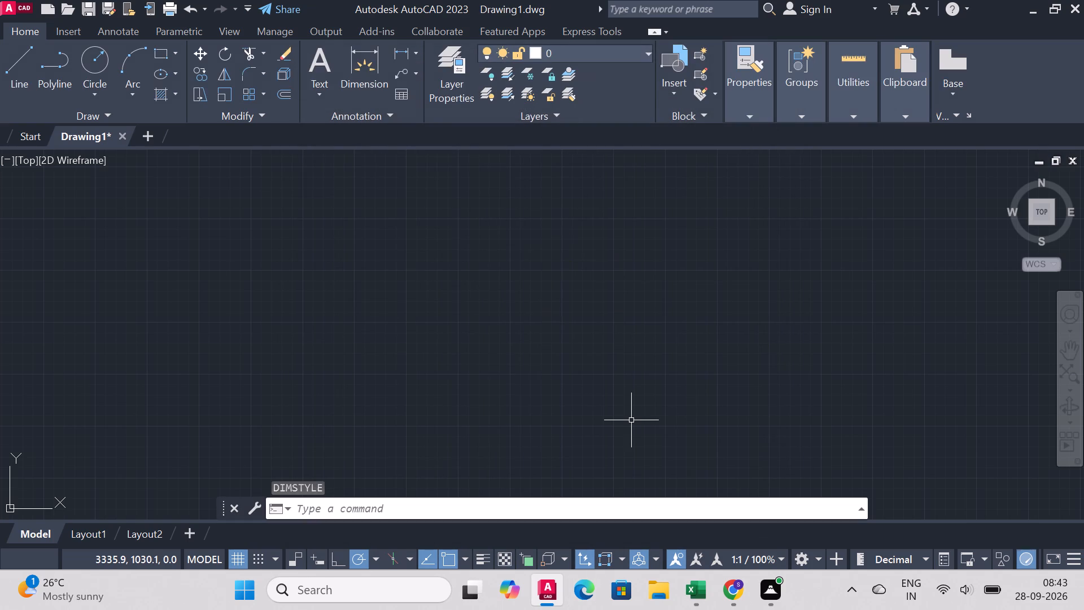
Turn on command logging with LOGFILEON.
click(511, 502)
text(logfile)
key(Down)
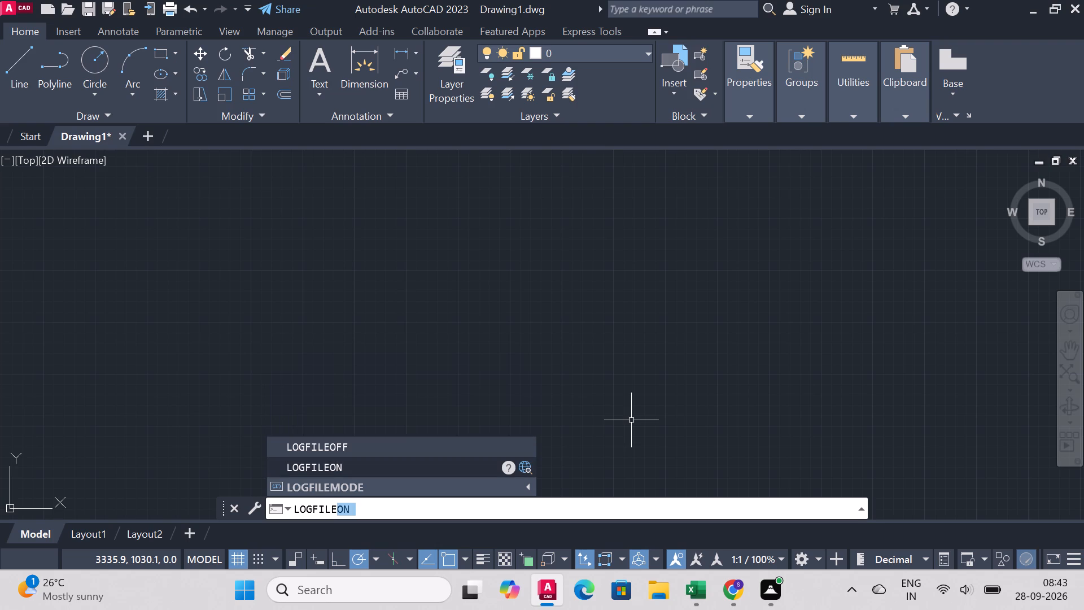
key(Return)
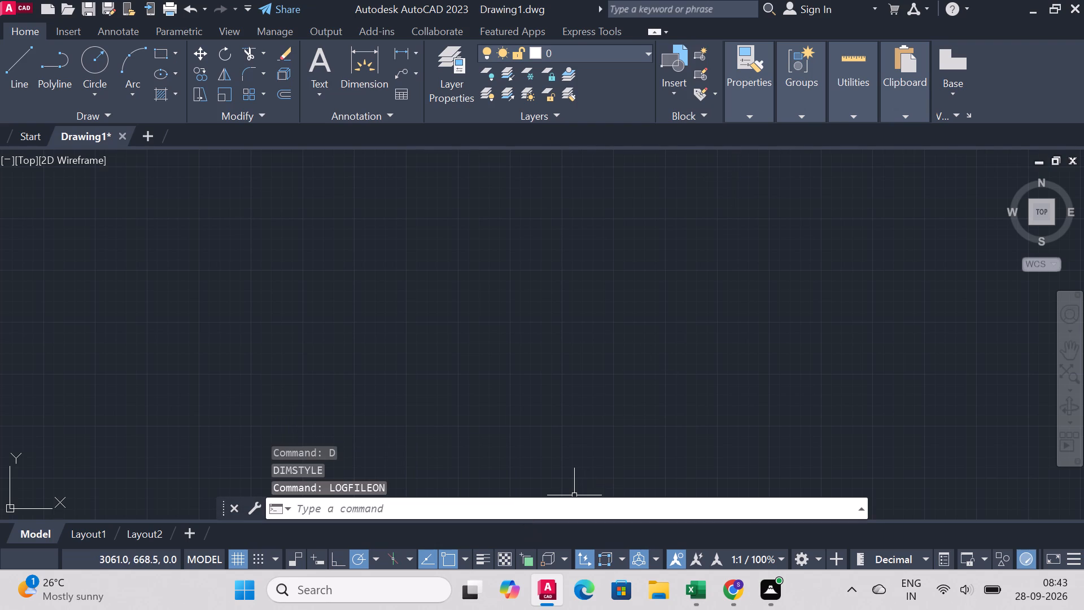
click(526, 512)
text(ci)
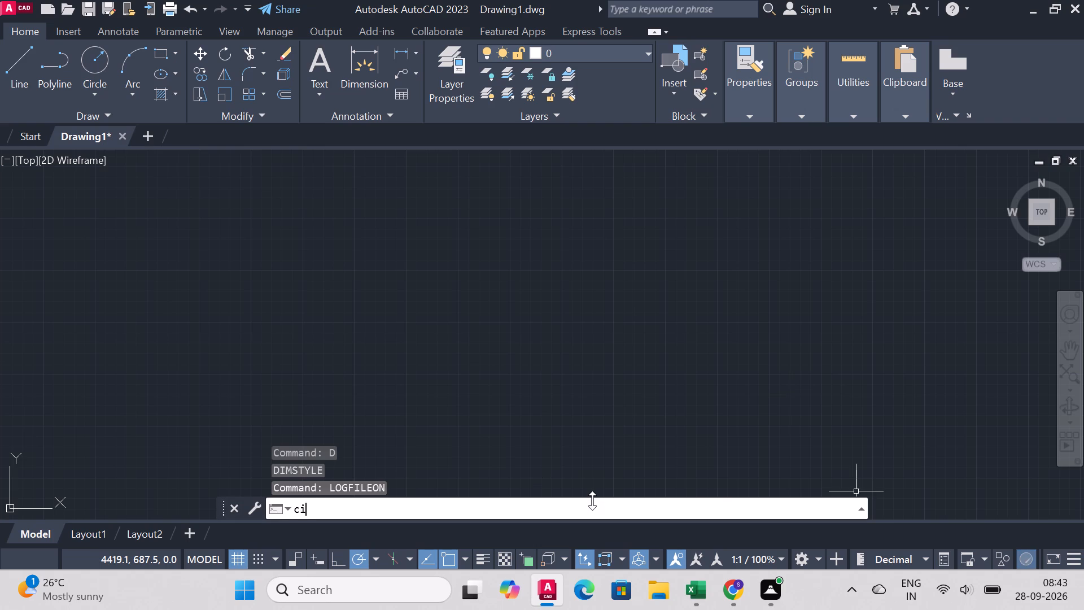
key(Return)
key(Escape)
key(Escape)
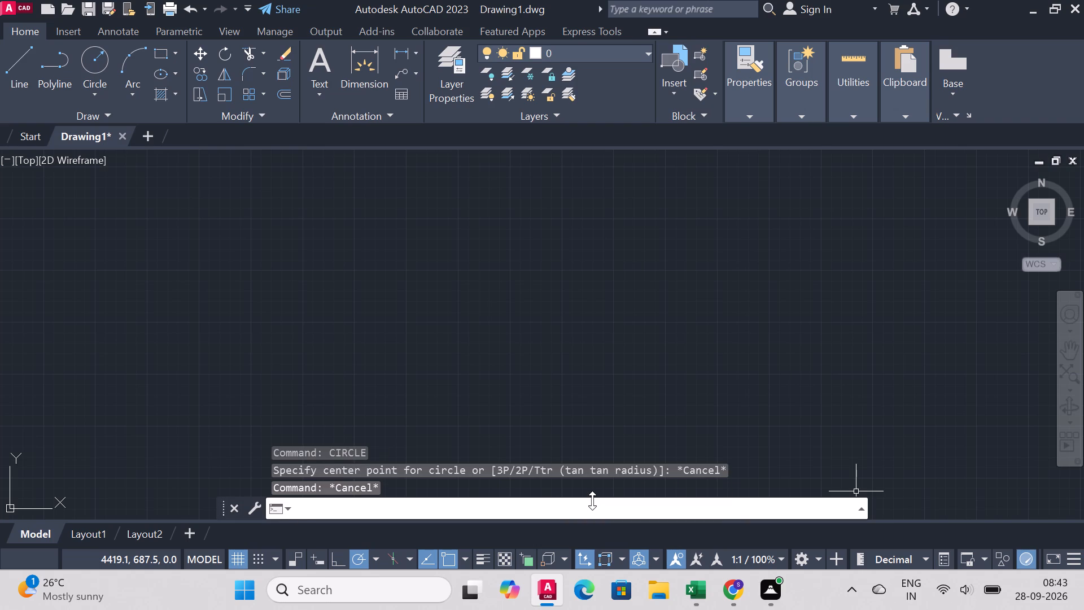
Draw a circle with a radius of 40 within the drawing limits.
key(z)
key(Return)
key(a)
key(Return)
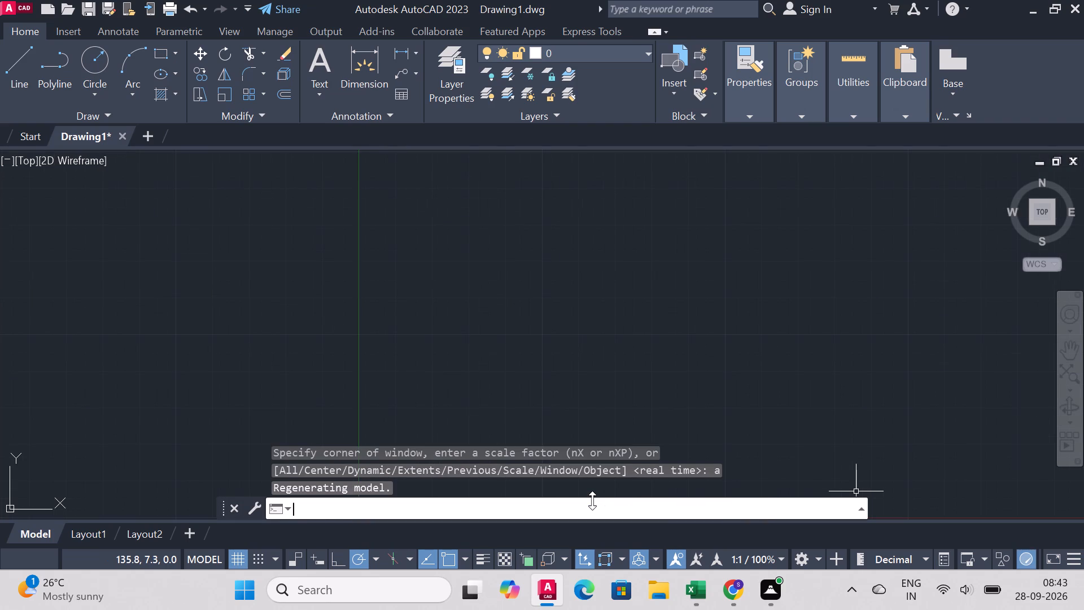
scroll(633, 347, up, 2)
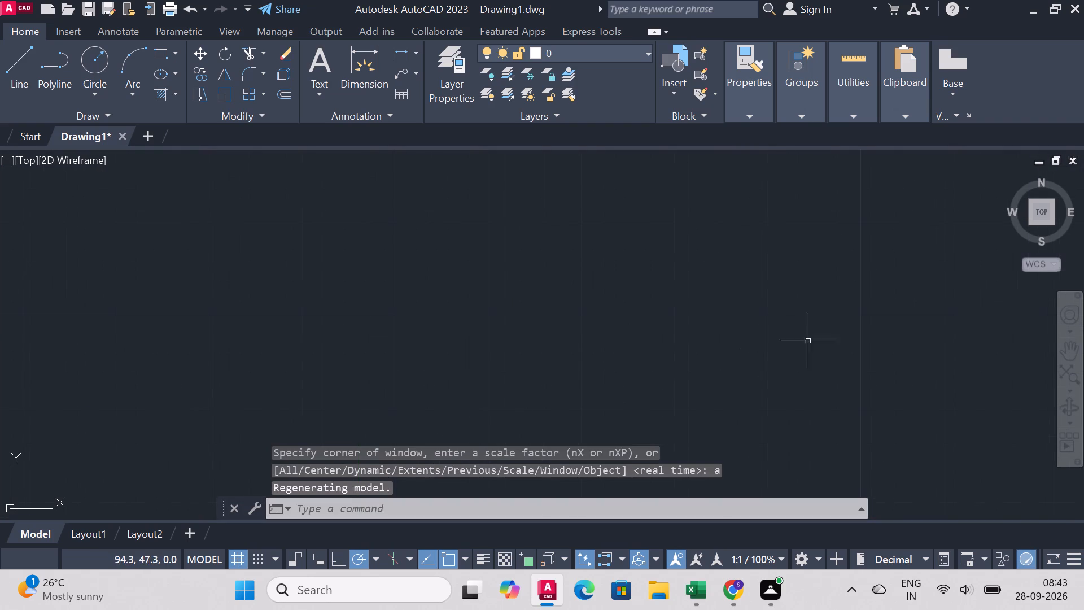
click(93, 46)
click(613, 311)
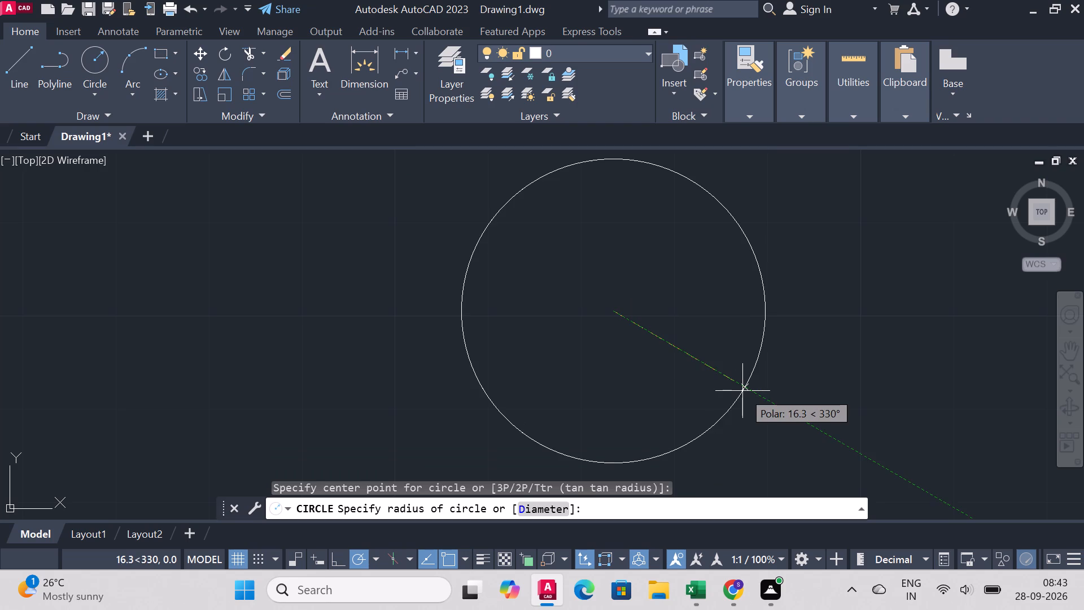
key(r)
key(Return)
text(40)
key(Return)
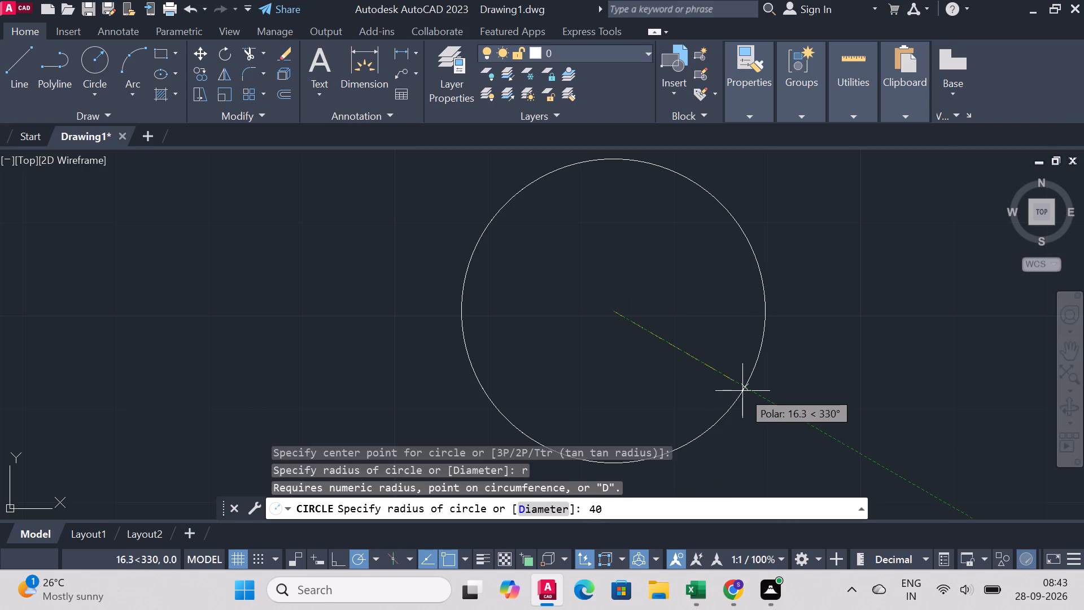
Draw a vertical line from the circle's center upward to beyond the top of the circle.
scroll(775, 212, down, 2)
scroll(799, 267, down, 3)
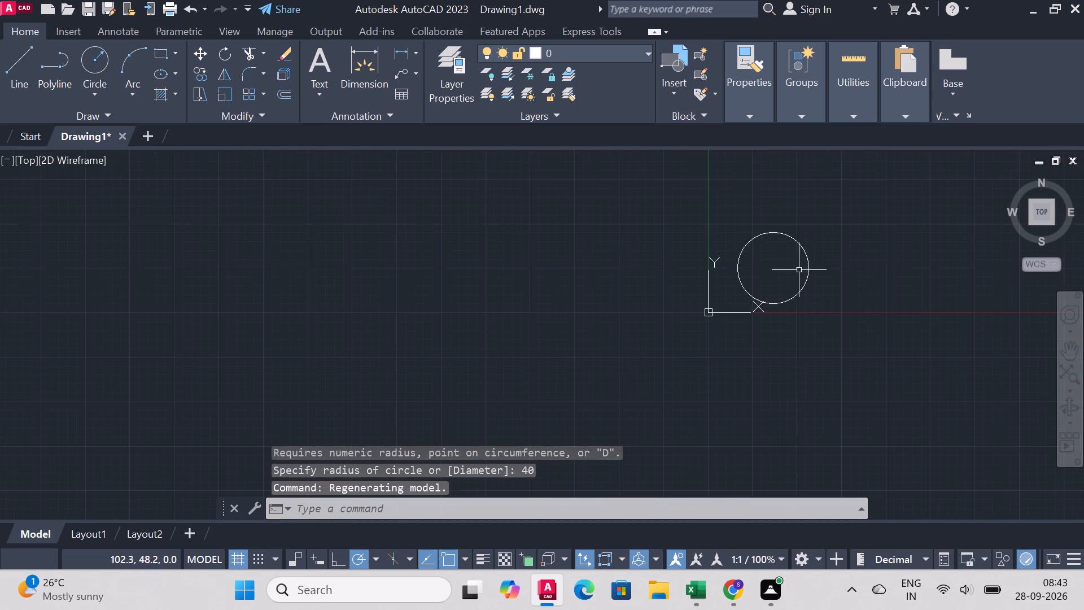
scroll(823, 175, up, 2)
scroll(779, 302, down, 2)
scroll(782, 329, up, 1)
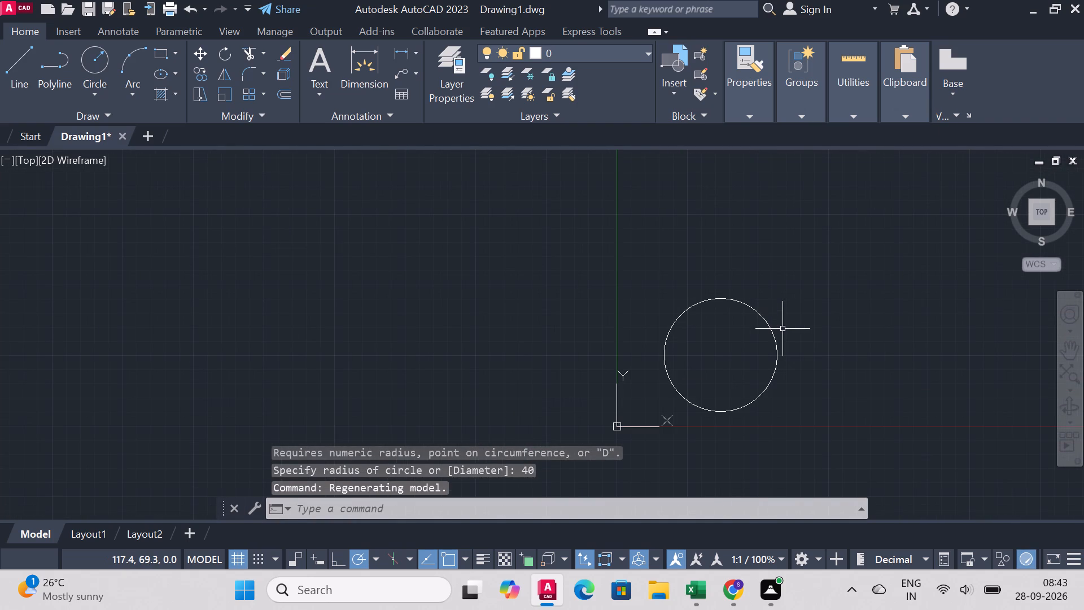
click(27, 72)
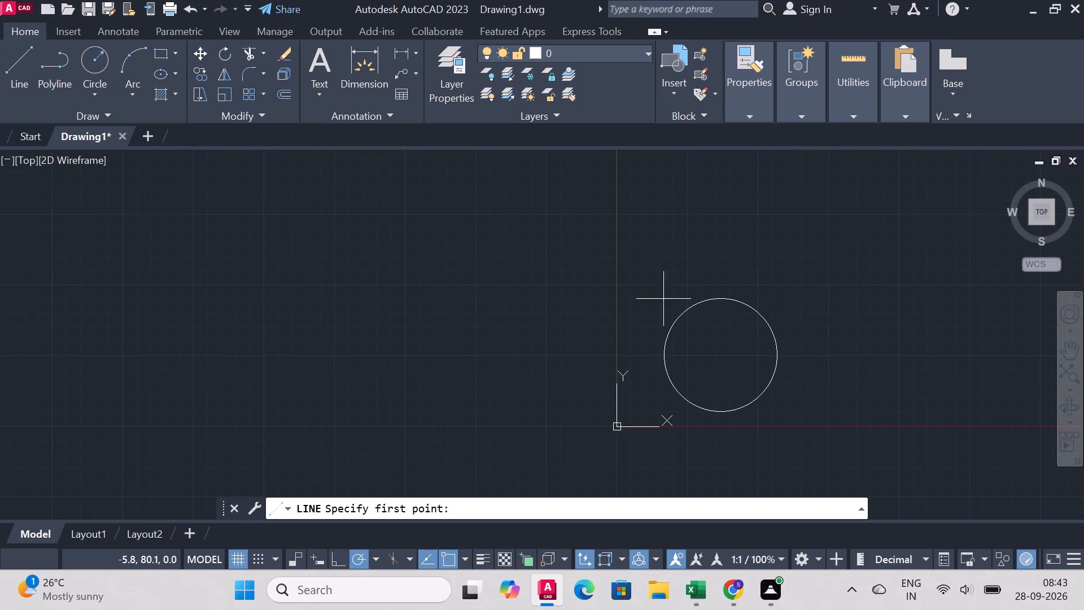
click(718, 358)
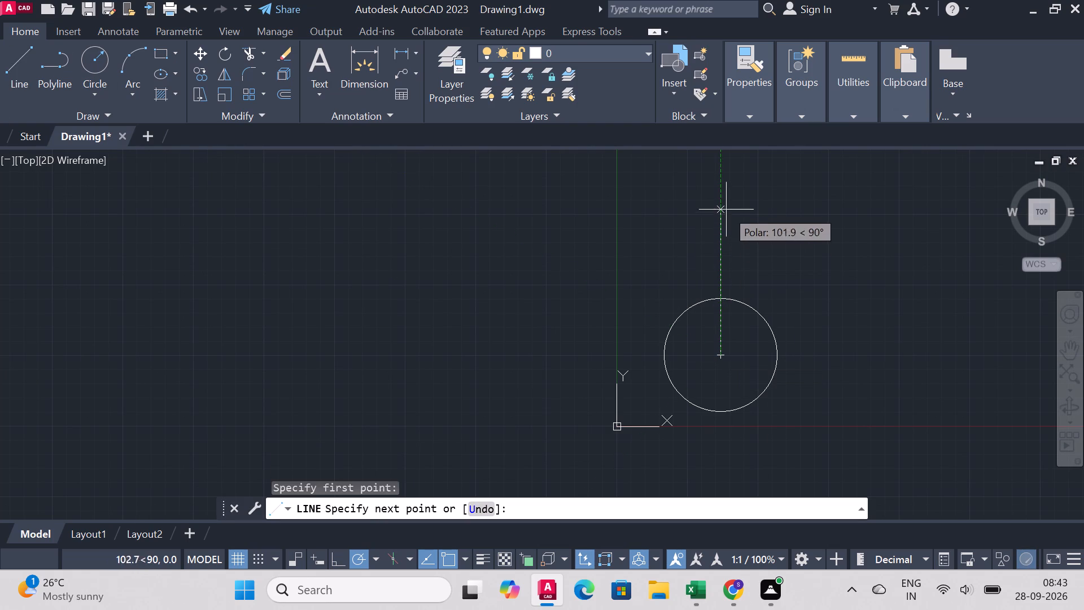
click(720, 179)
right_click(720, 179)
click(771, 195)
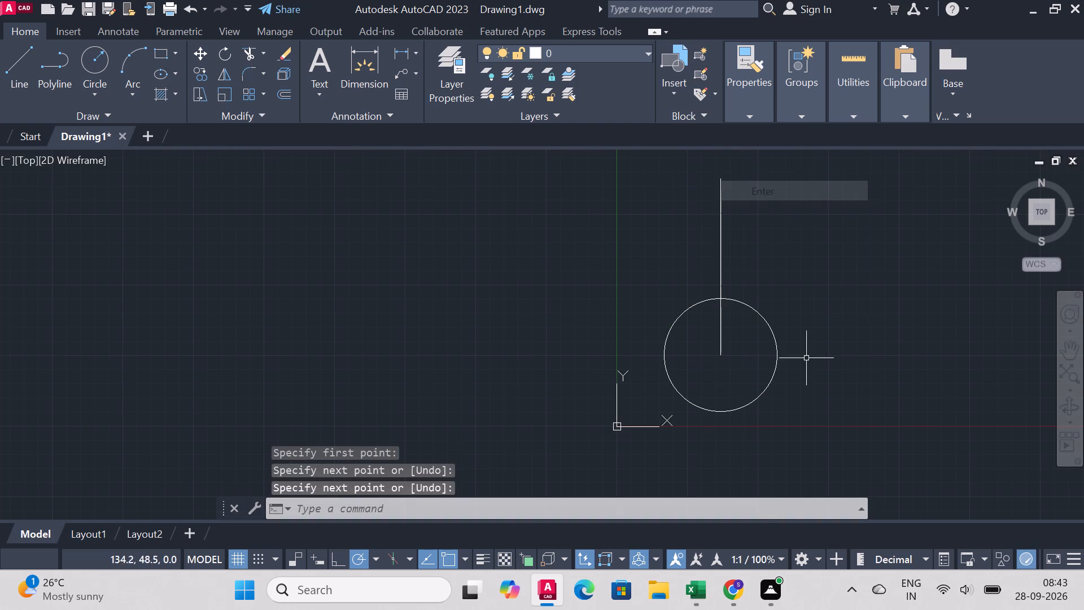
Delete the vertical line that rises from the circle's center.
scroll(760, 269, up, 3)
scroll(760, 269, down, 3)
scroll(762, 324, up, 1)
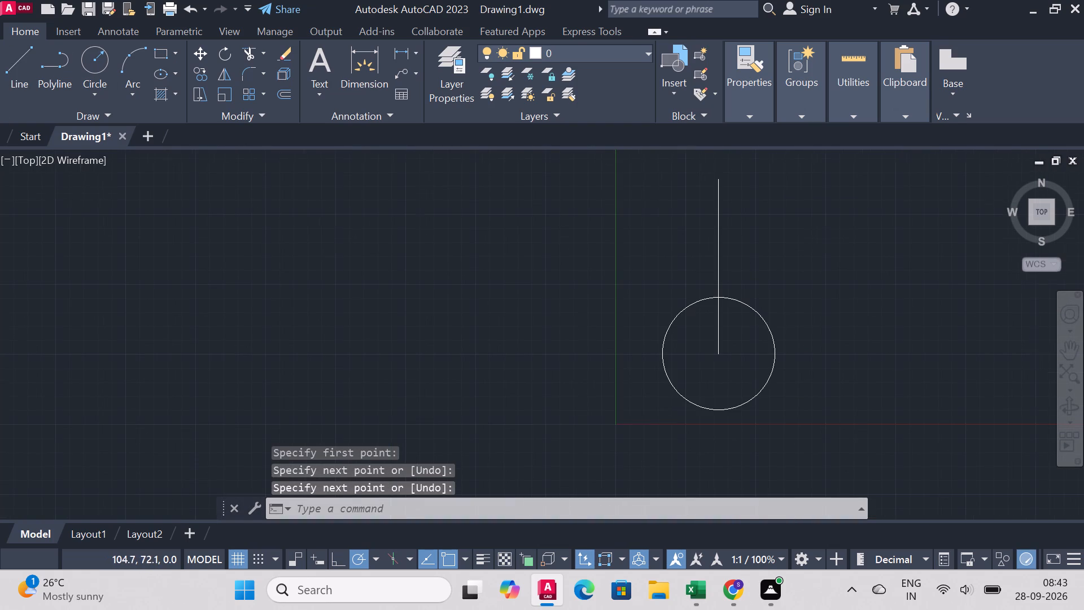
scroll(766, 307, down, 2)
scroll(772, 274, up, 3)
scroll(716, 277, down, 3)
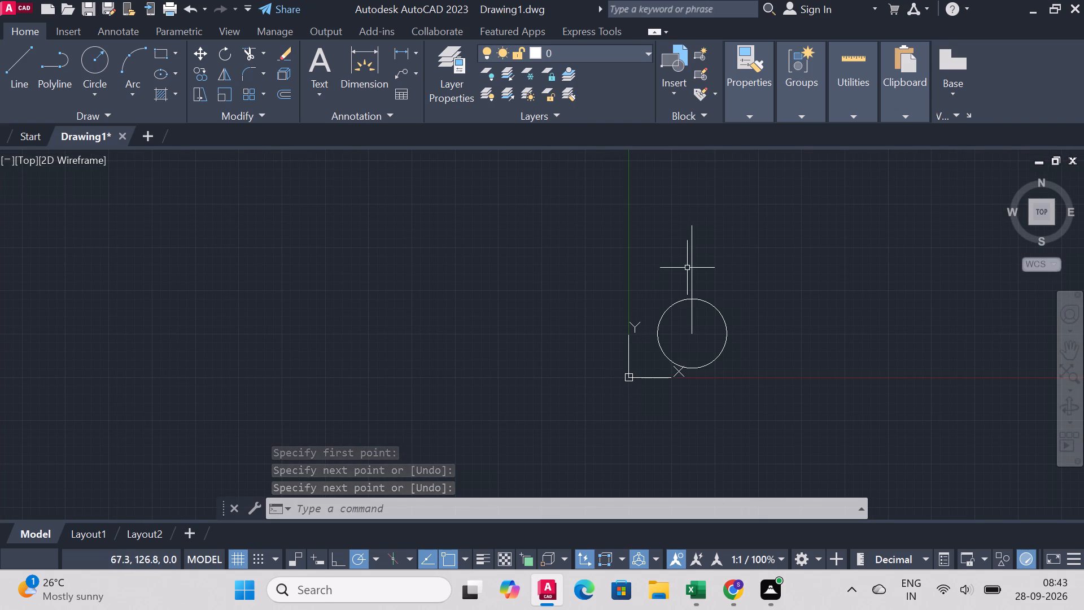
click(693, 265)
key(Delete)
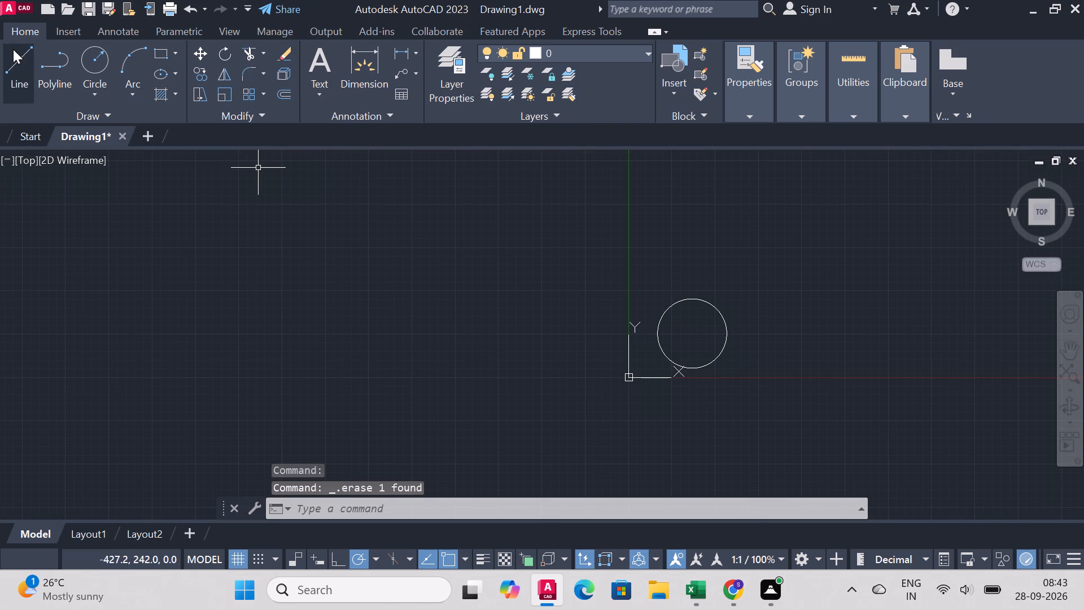
Draw a vertical line from the circle's center upward to well beyond the top of the circle.
click(13, 49)
click(688, 330)
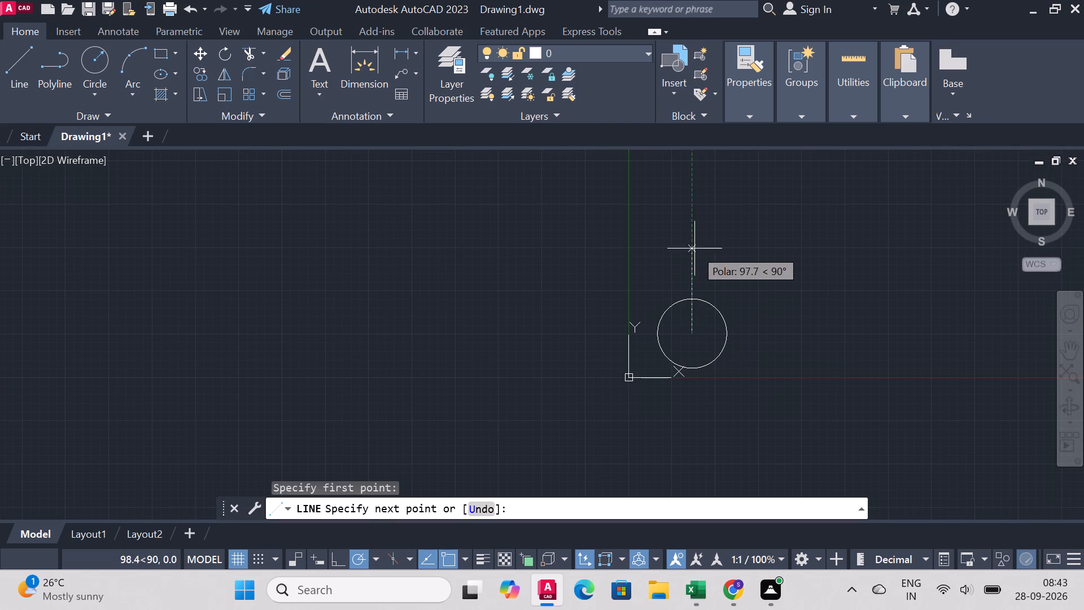
click(694, 208)
right_click(727, 238)
click(776, 252)
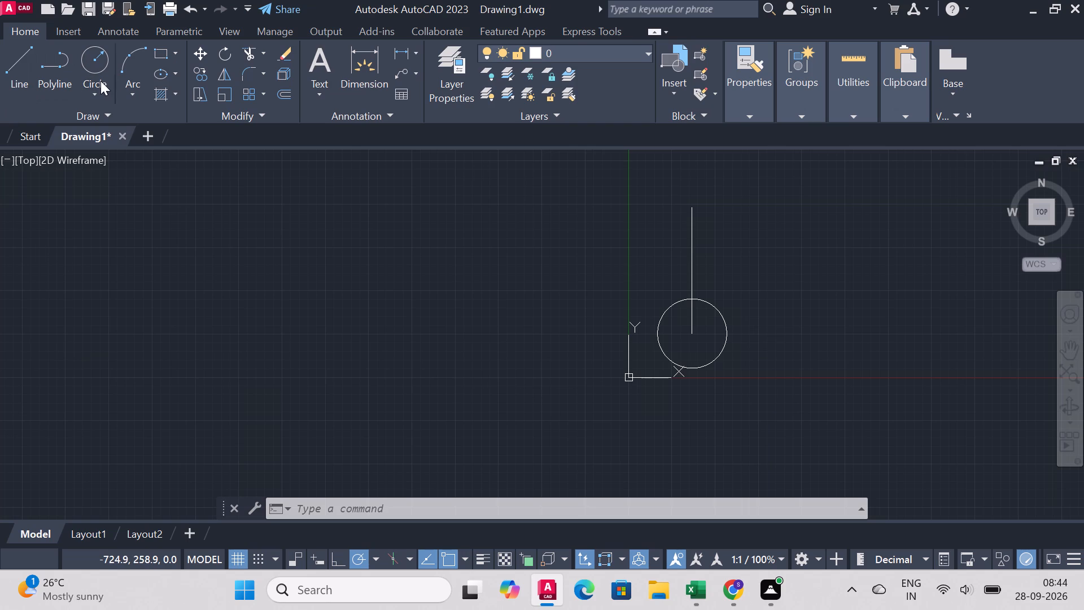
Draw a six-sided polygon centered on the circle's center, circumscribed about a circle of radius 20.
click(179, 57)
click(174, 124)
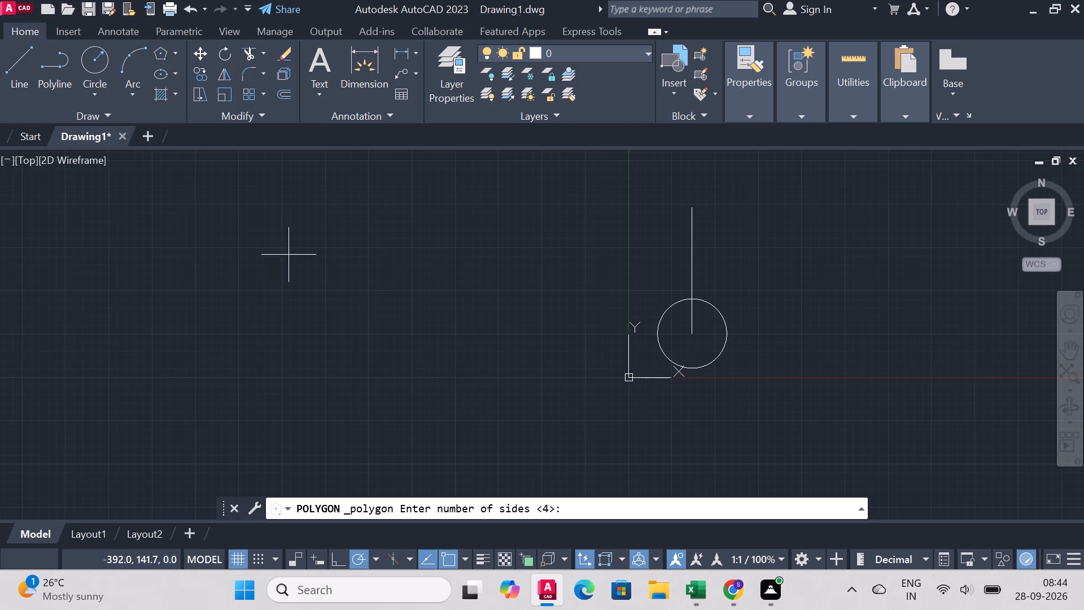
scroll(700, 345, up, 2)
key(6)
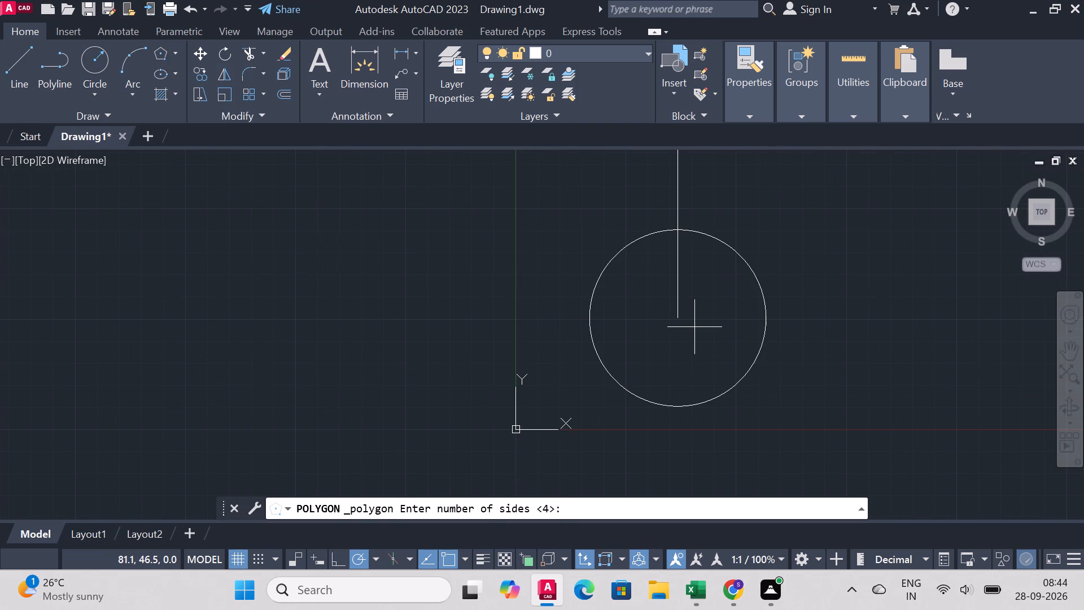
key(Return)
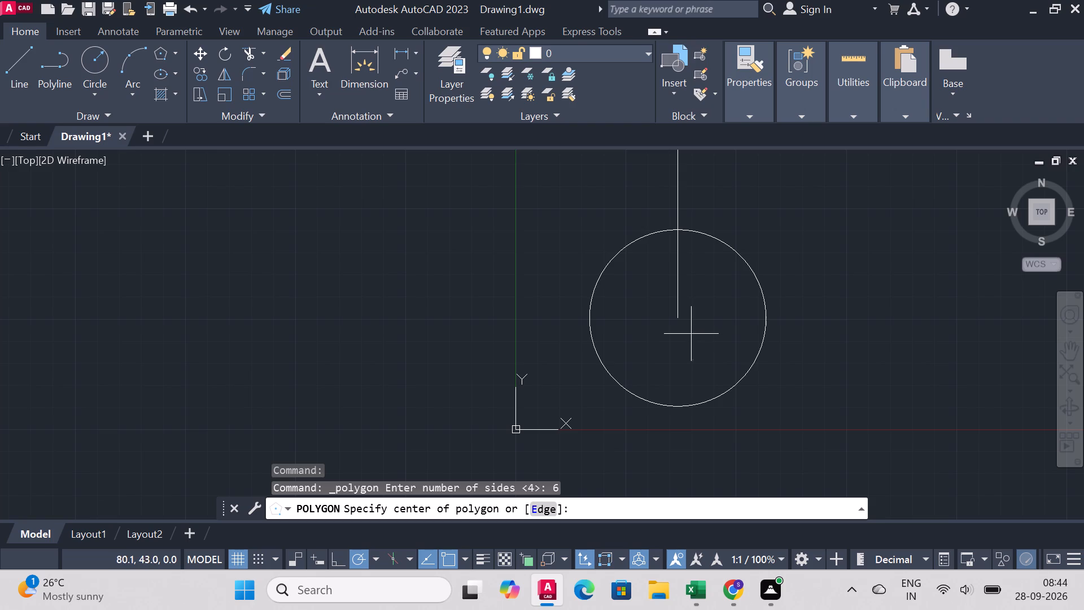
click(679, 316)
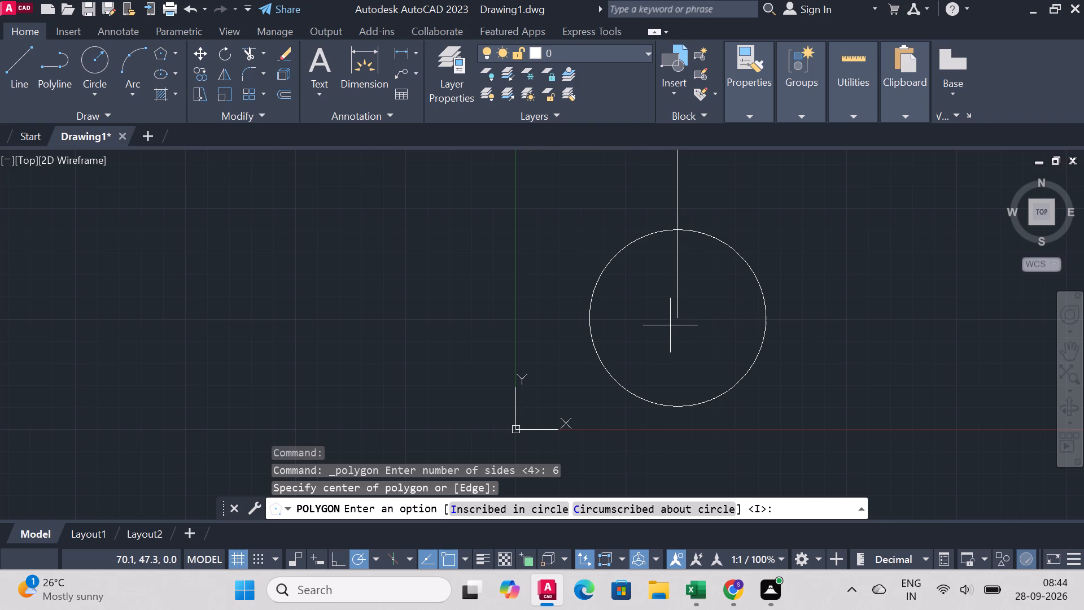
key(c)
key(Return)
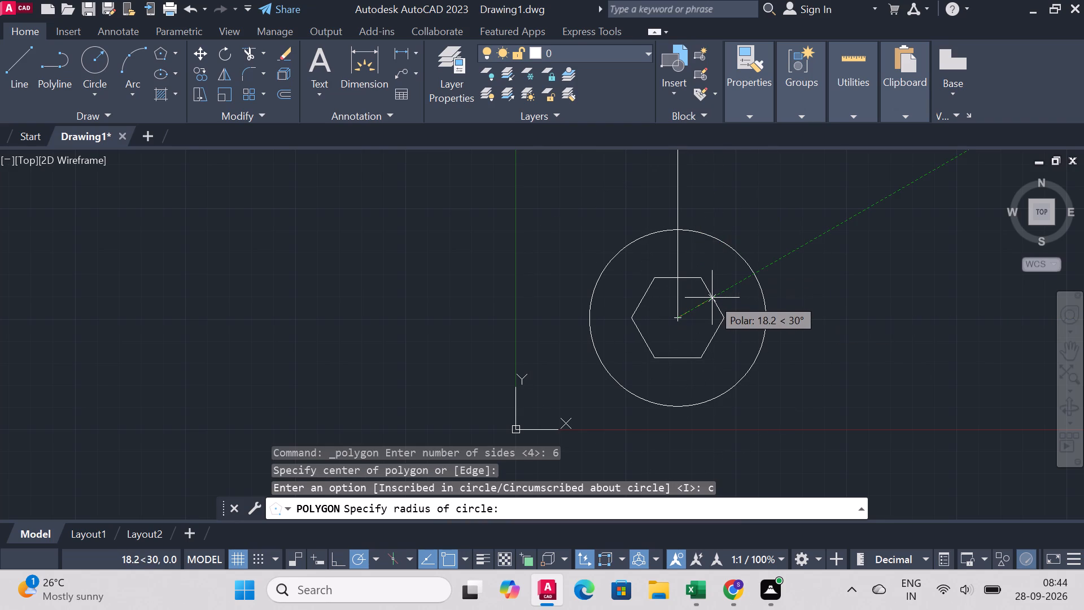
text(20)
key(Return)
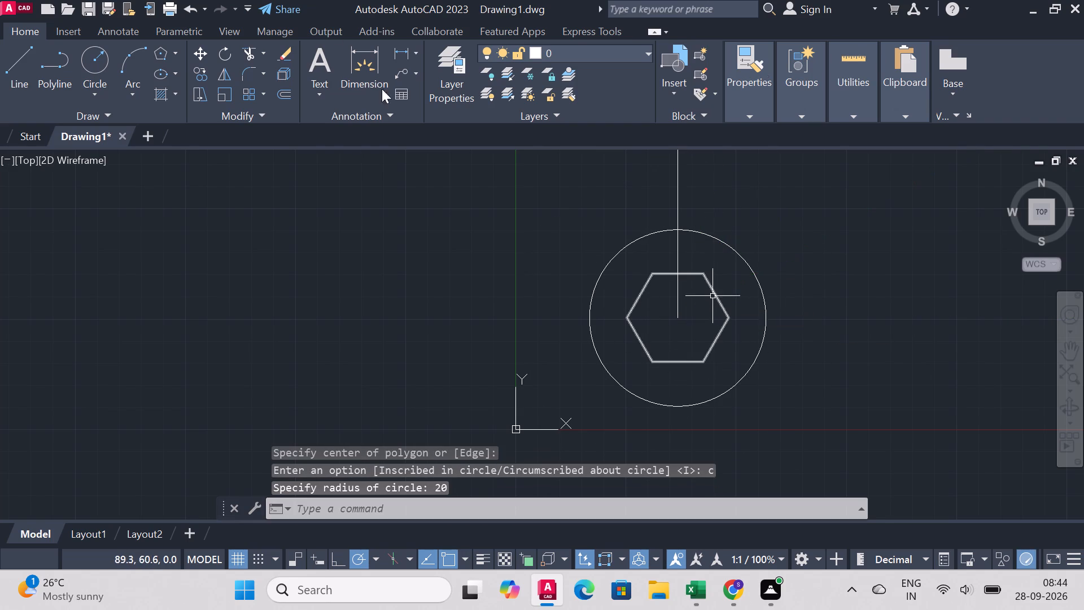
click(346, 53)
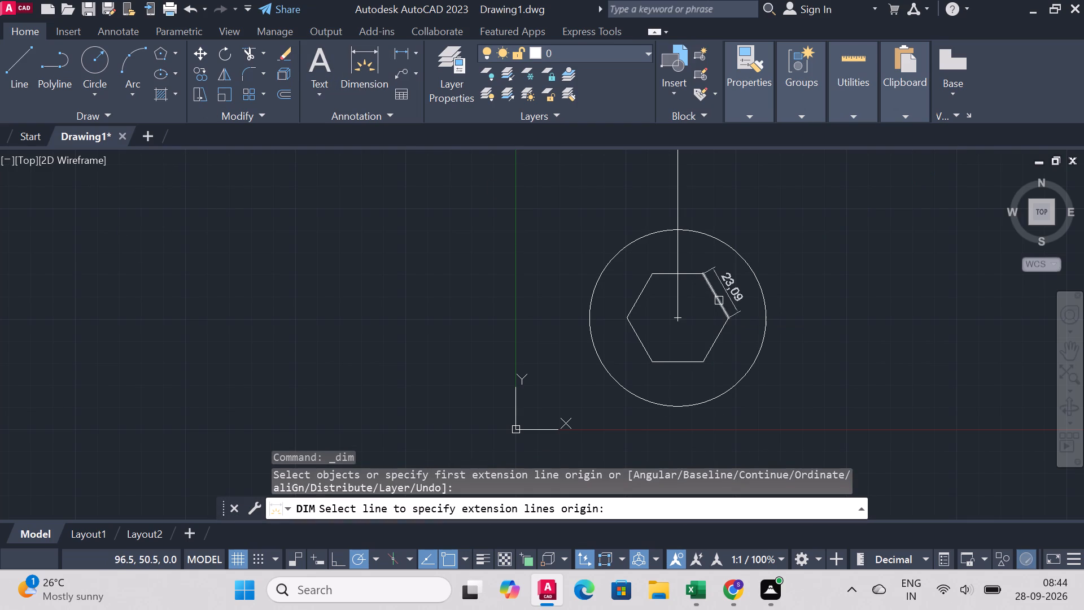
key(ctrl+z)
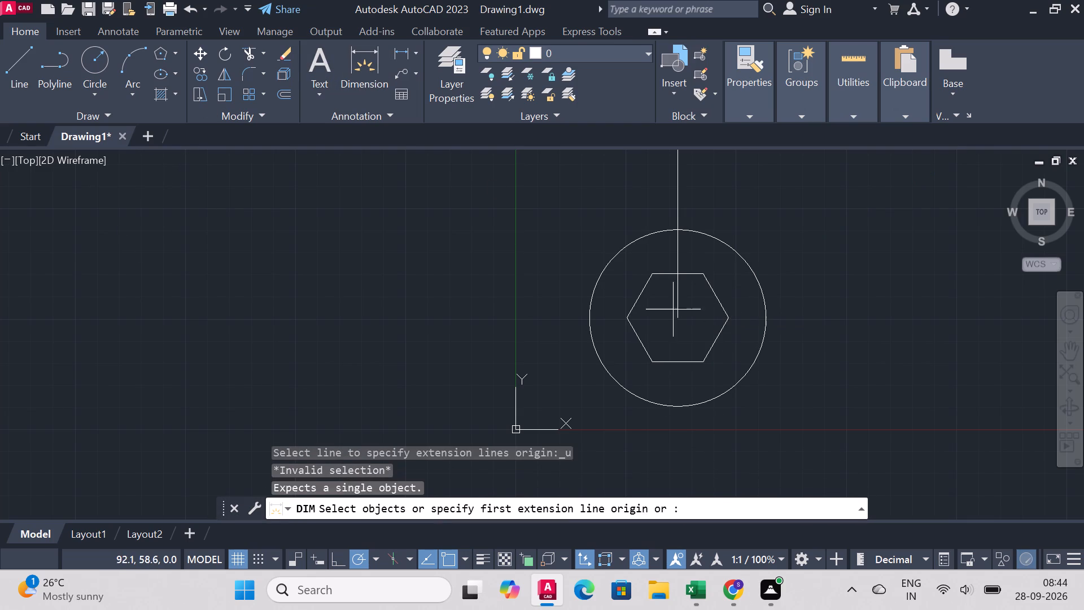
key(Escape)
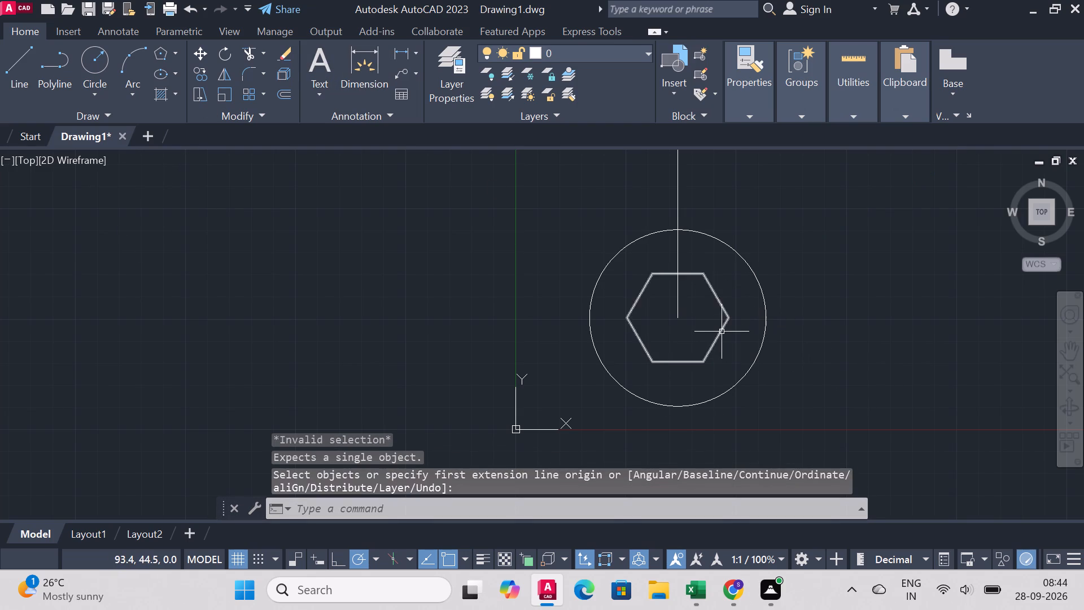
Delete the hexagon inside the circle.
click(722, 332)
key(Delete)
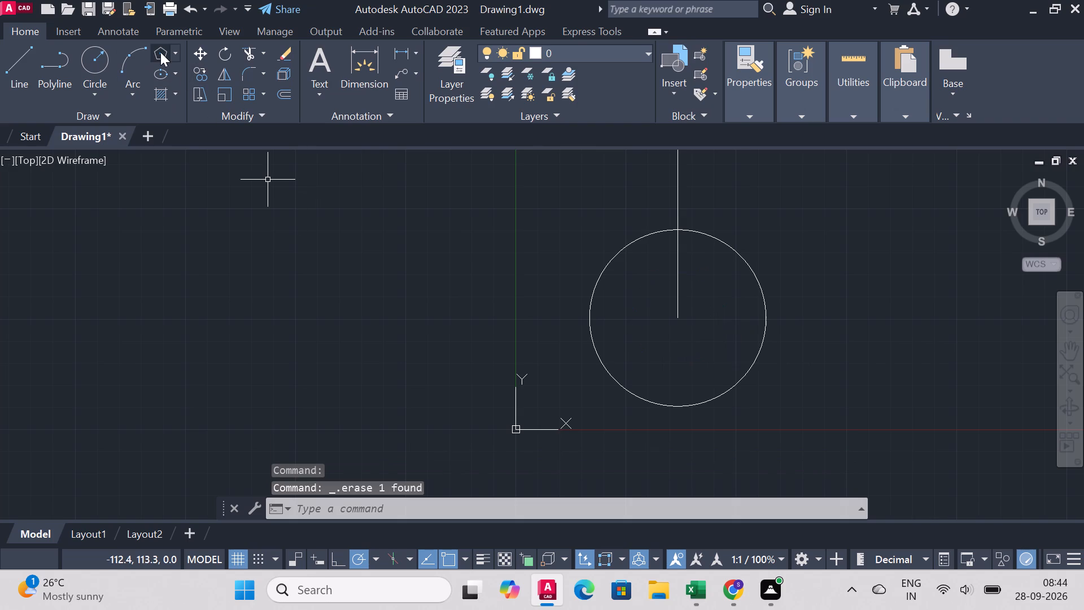
Draw a six-sided polygon centered on the circle's center, inscribed in a circle of radius 20.
click(160, 52)
key(6)
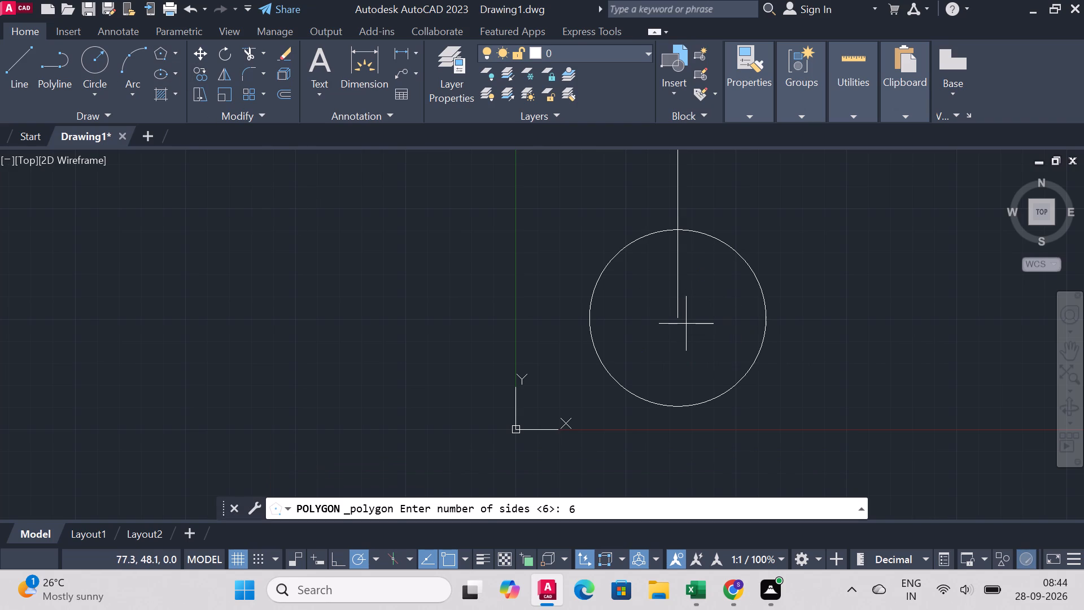
key(Return)
click(677, 318)
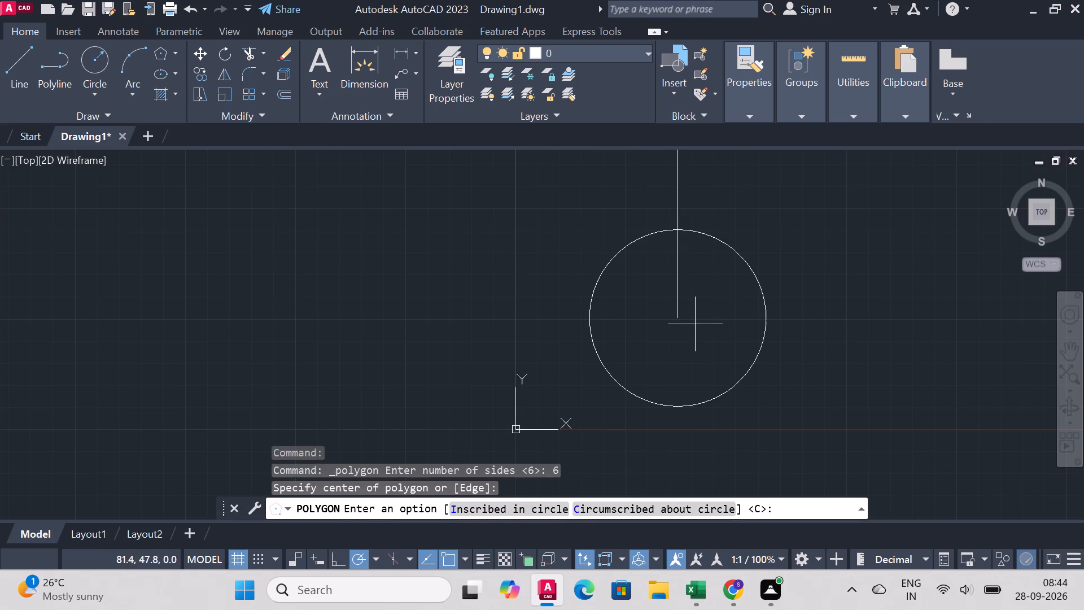
key(i)
key(Return)
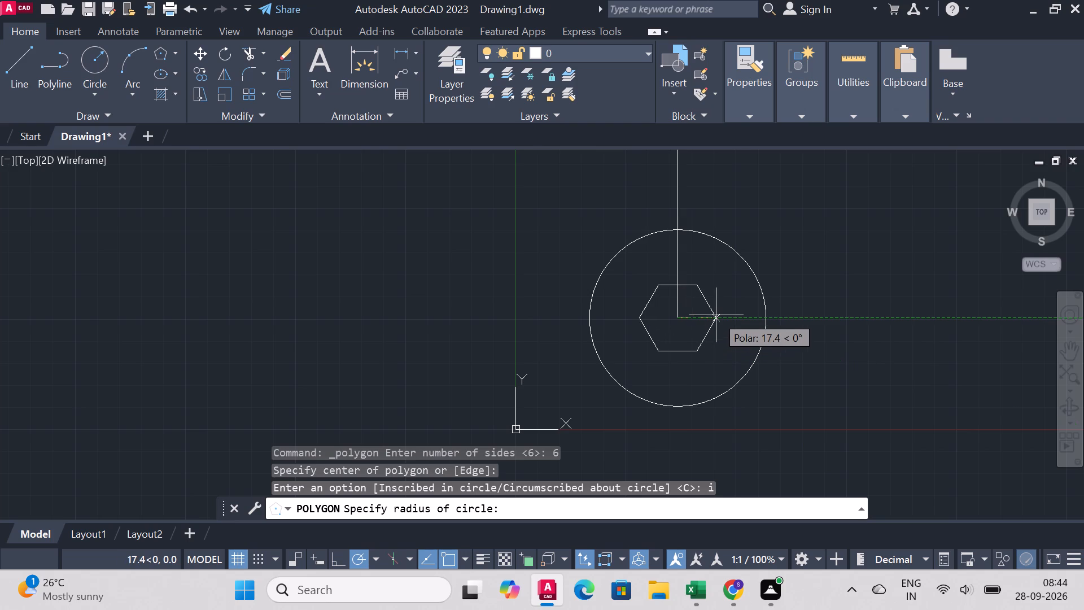
text(20)
key(Return)
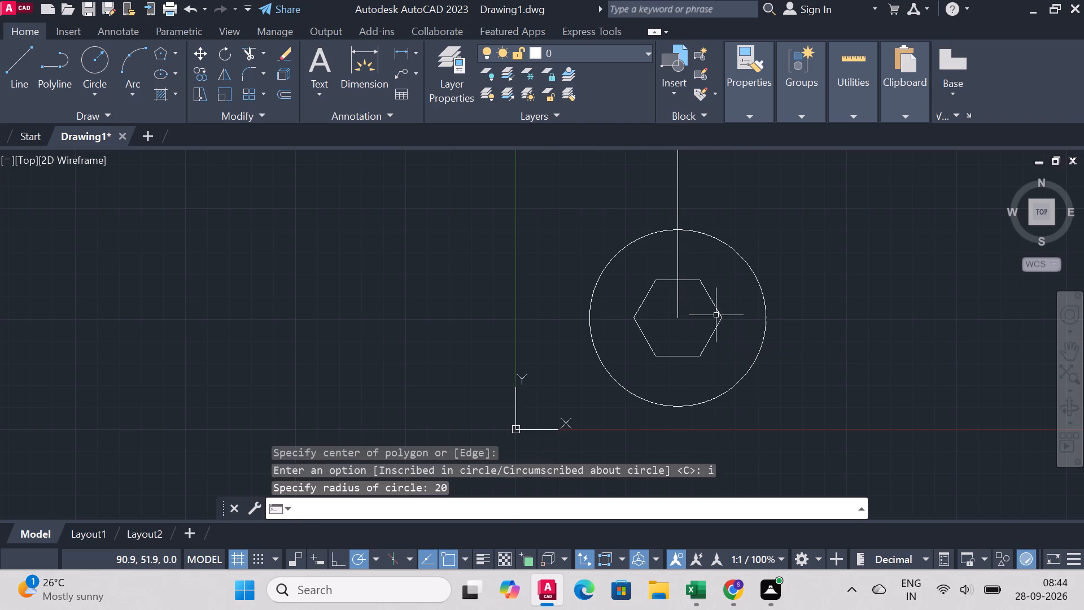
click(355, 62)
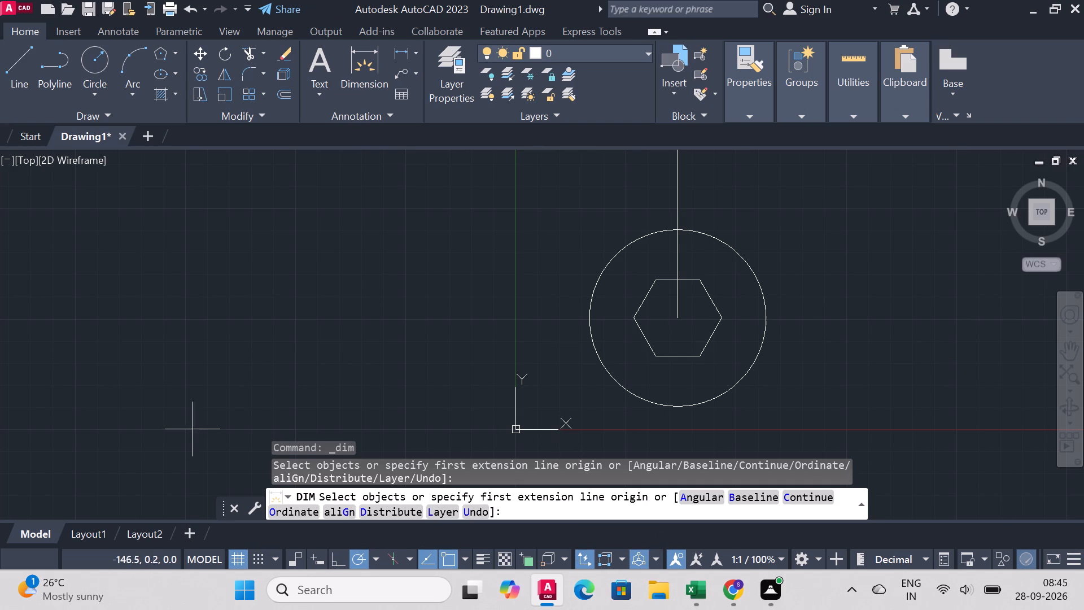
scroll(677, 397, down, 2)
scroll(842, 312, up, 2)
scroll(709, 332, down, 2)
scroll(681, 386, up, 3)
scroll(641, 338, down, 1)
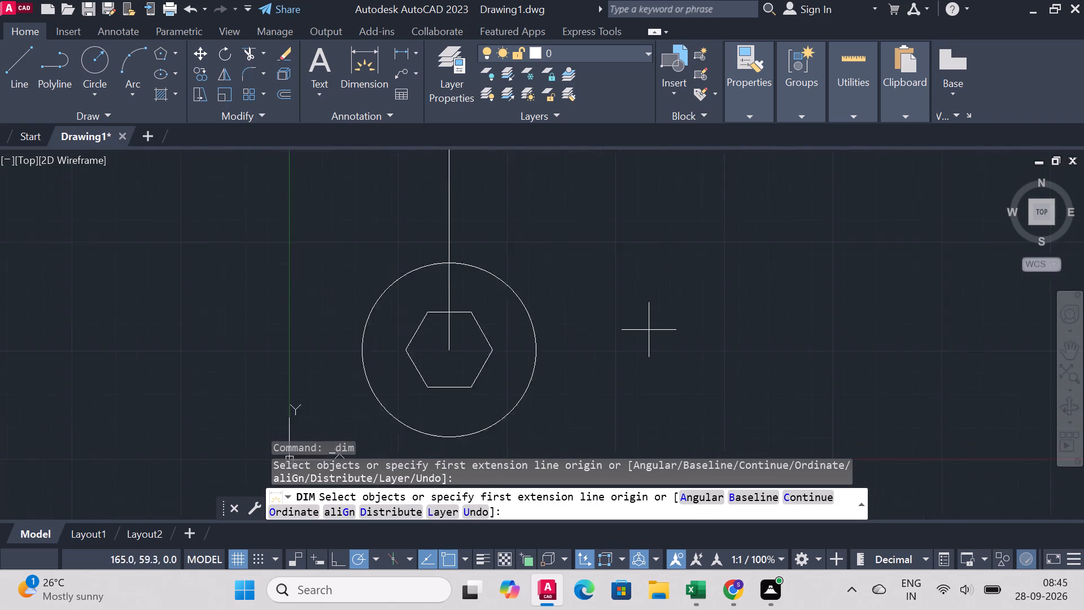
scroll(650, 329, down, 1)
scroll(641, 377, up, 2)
Start a new line for the circle and hexagon figure.
click(20, 62)
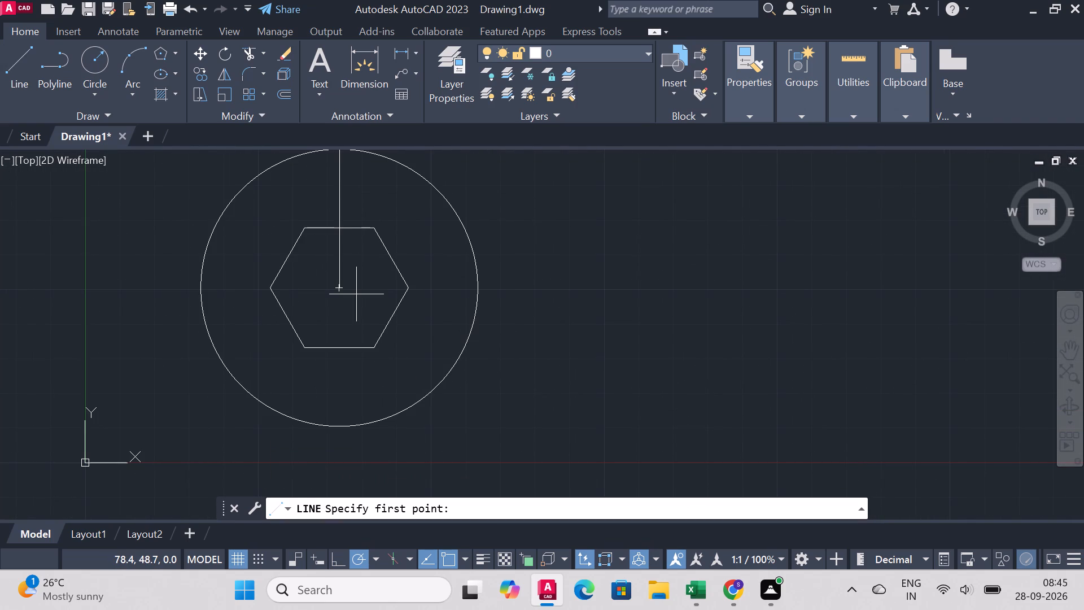
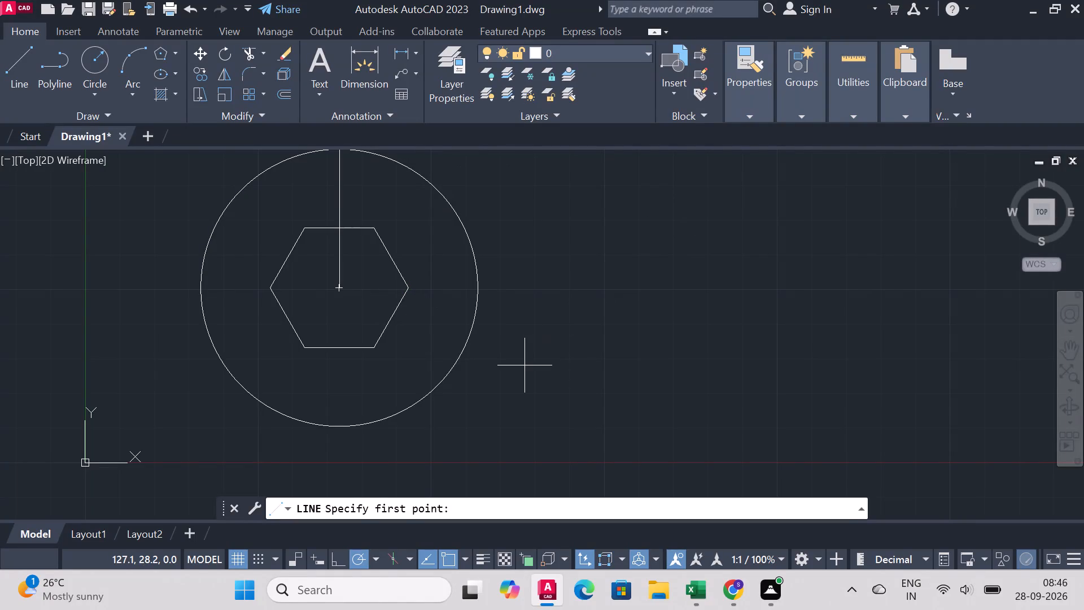
Draw a line from the large circle's center 65 units straight up, continuing 55 units horizontally to the right.
click(339, 286)
text(65)
key(Return)
scroll(457, 249, down, 2)
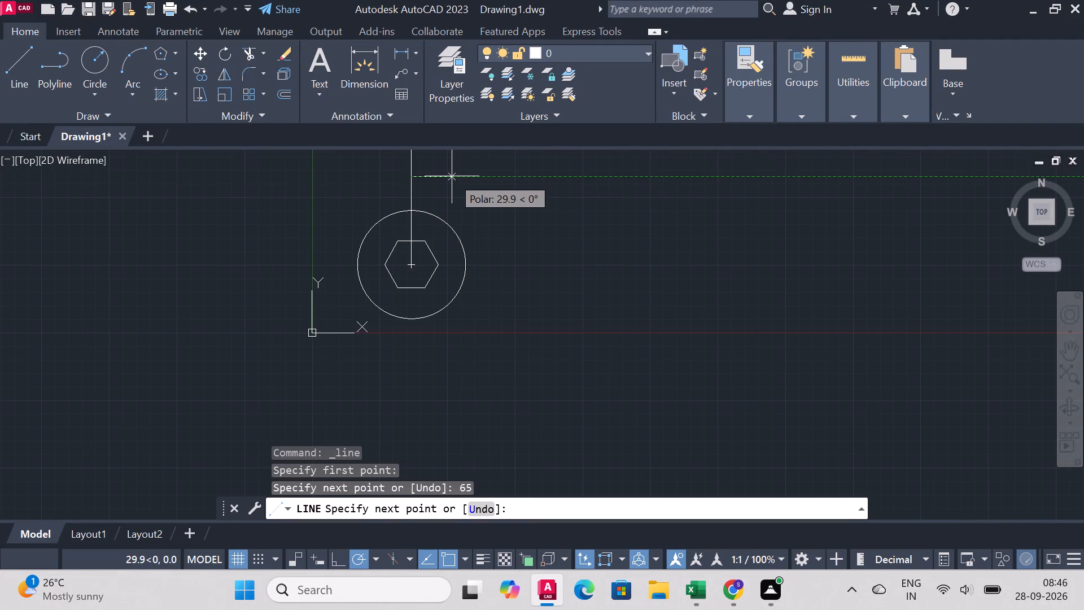
text(55)
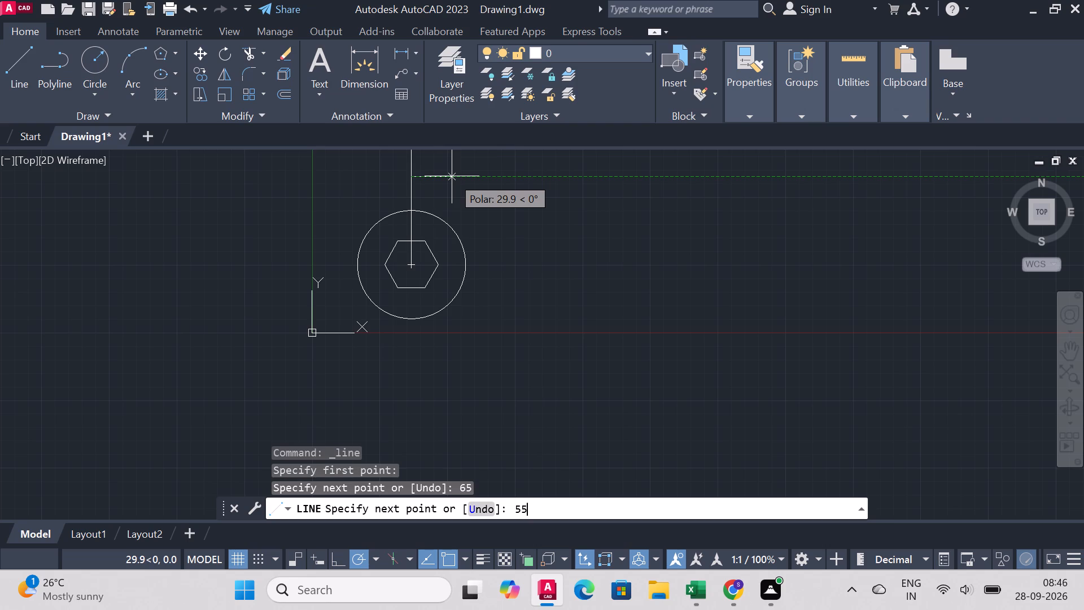
key(Return)
right_click(559, 168)
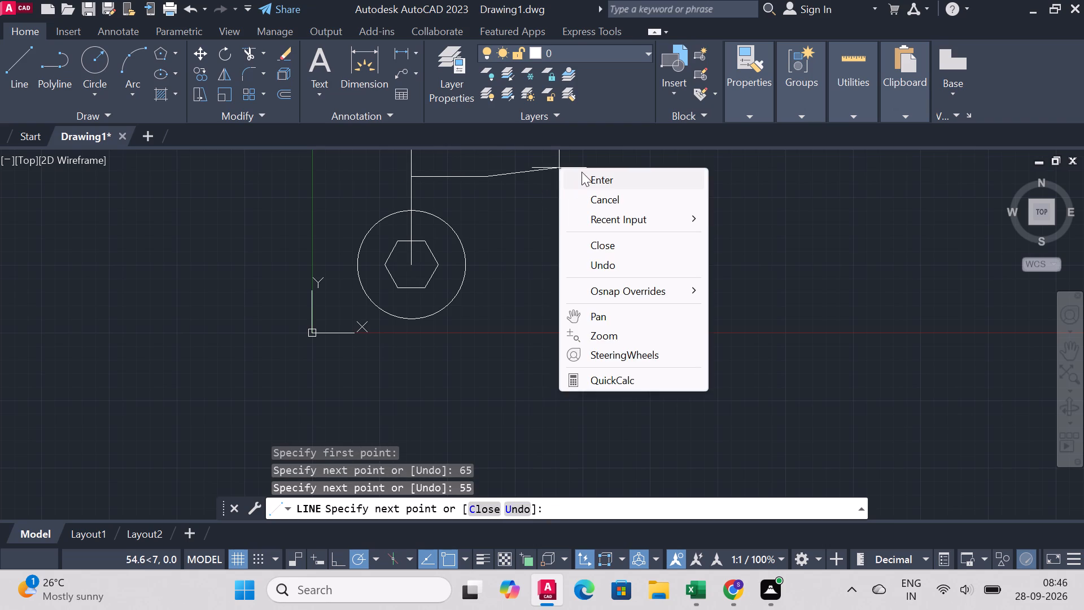
click(582, 172)
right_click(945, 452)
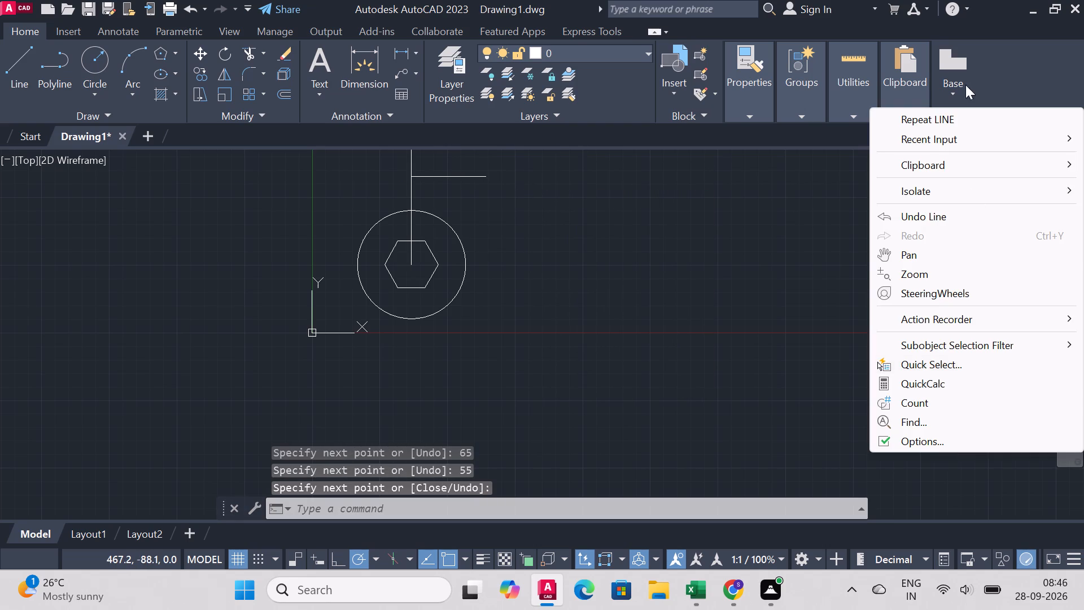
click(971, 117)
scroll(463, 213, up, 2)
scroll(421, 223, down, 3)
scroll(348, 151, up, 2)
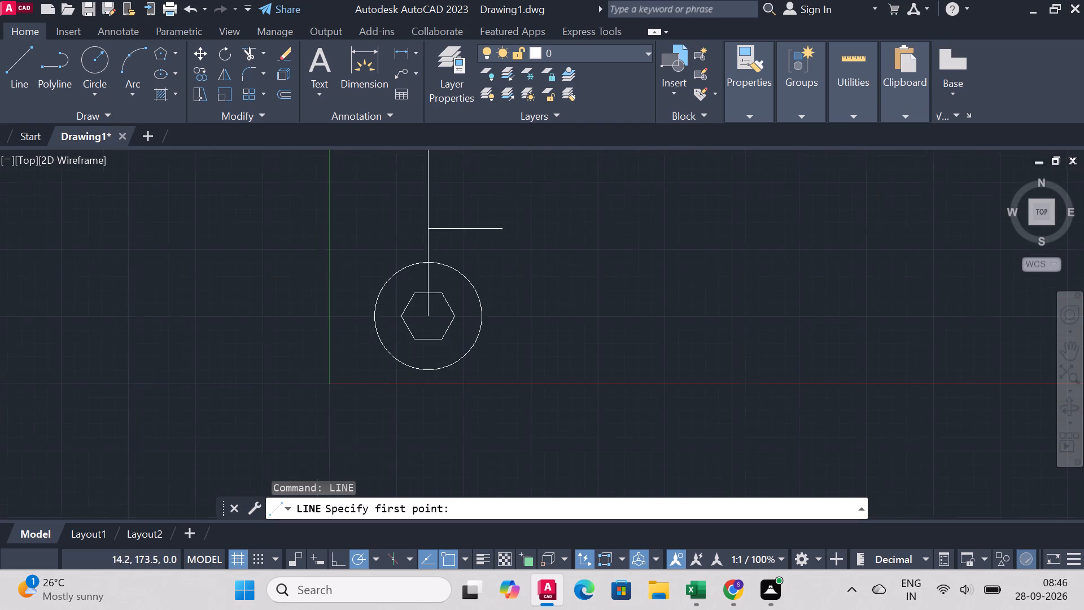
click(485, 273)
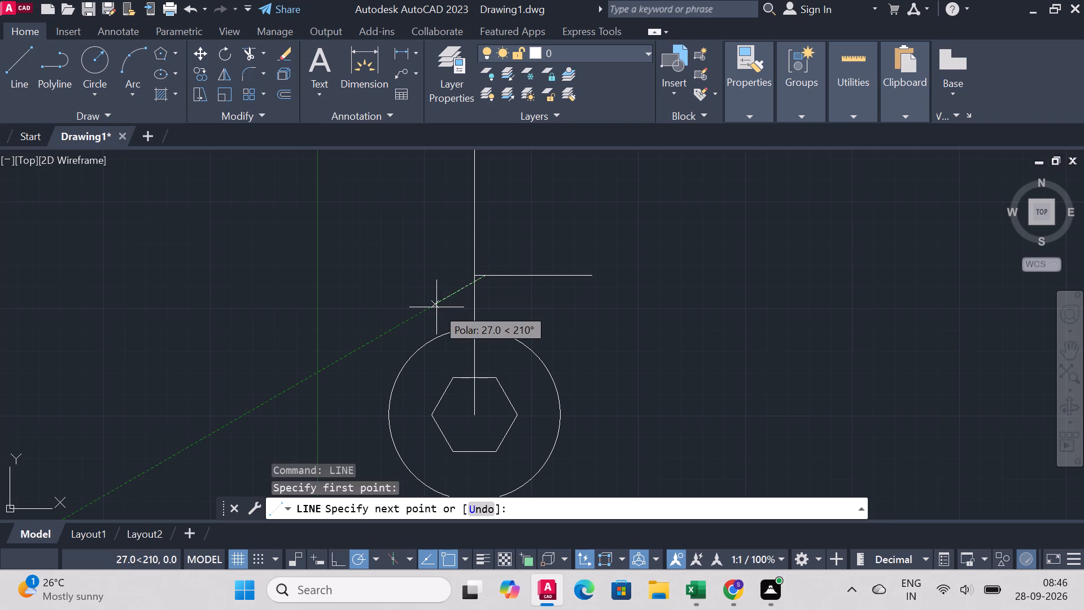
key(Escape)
Draw a 55-unit horizontal line to the left from the corner 65 units above the large circle's center.
right_click(592, 258)
click(638, 235)
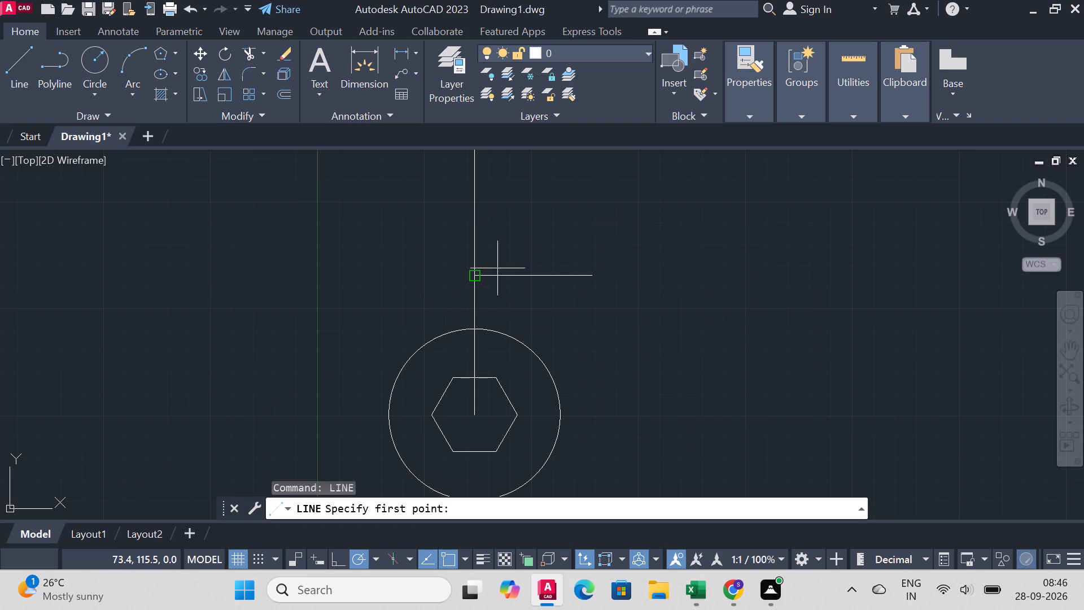
click(470, 273)
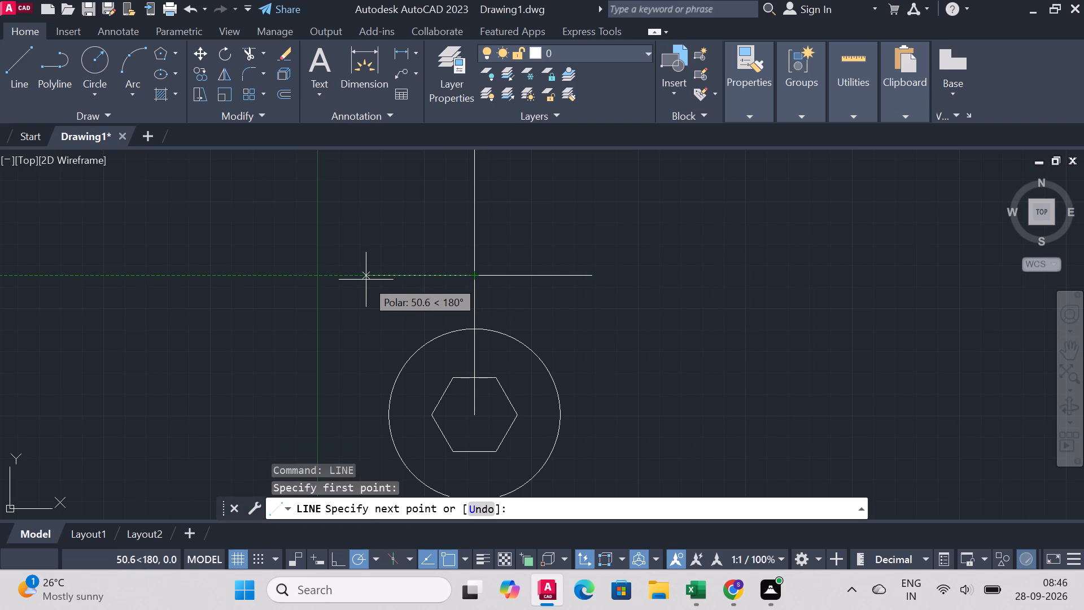
text(55)
key(Return)
right_click(520, 216)
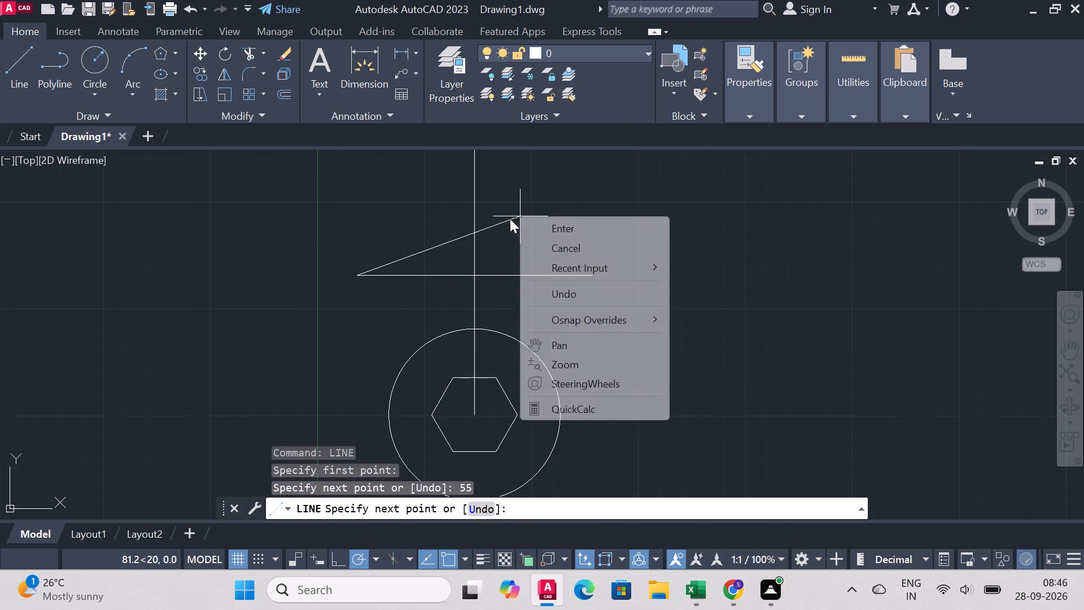
click(562, 227)
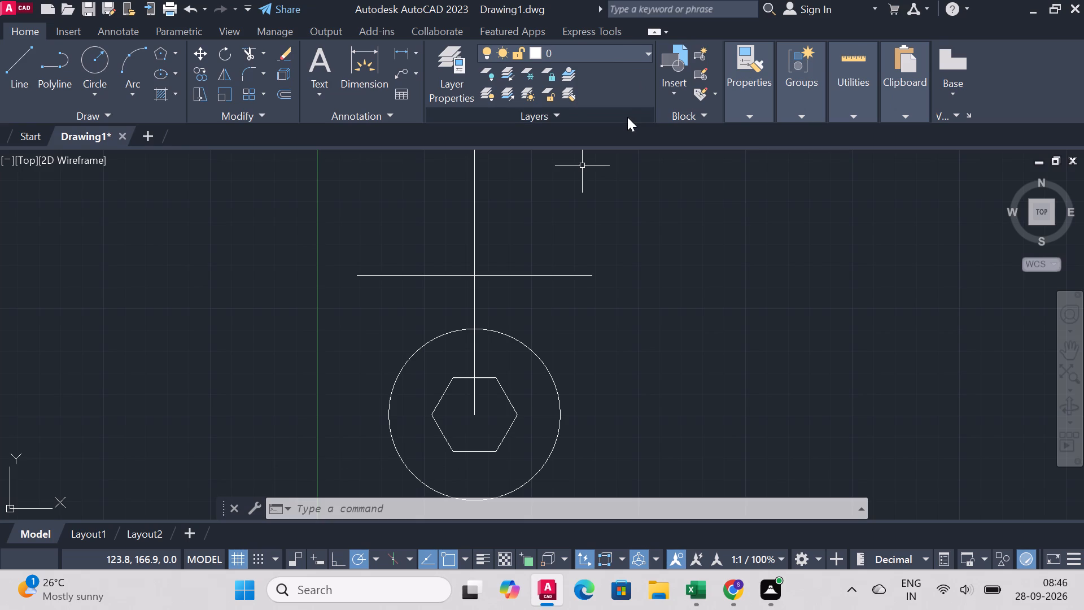
Draw a circle of diameter 22 centered on the right end of the horizontal line.
click(98, 79)
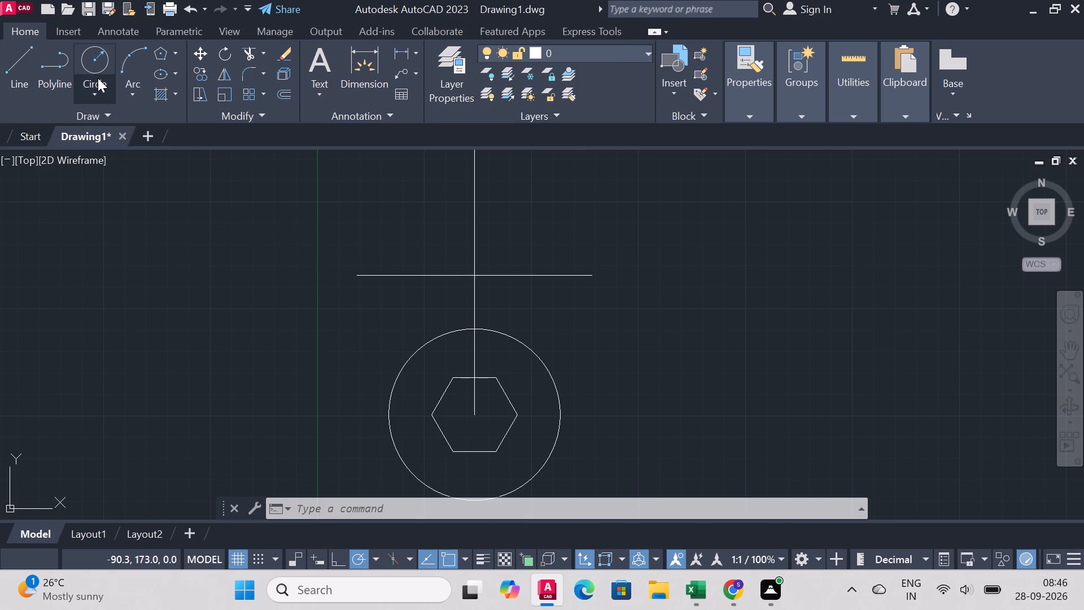
click(149, 135)
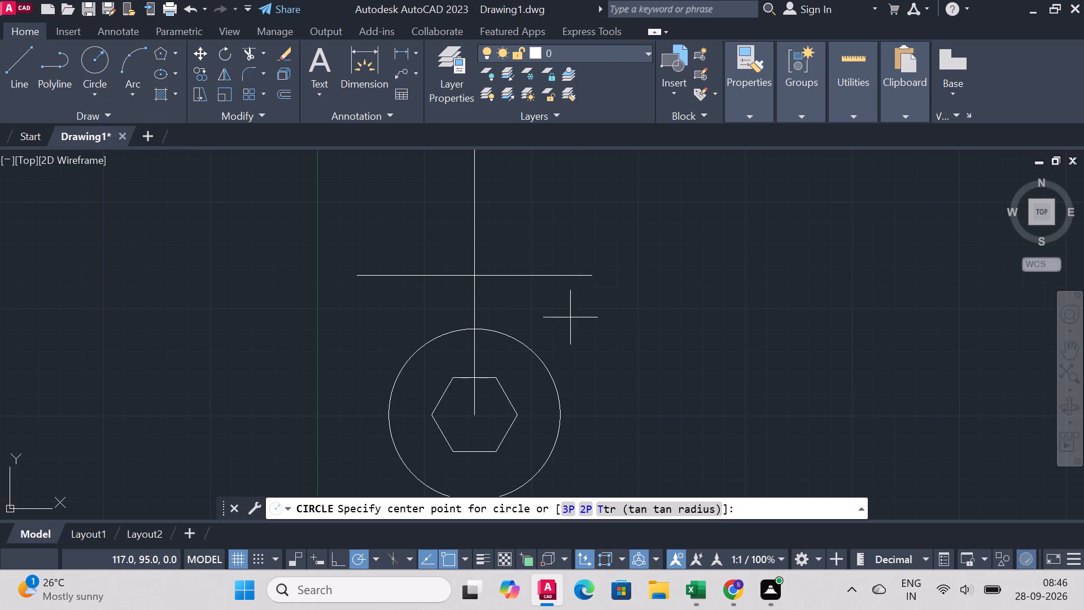
click(591, 281)
key(d)
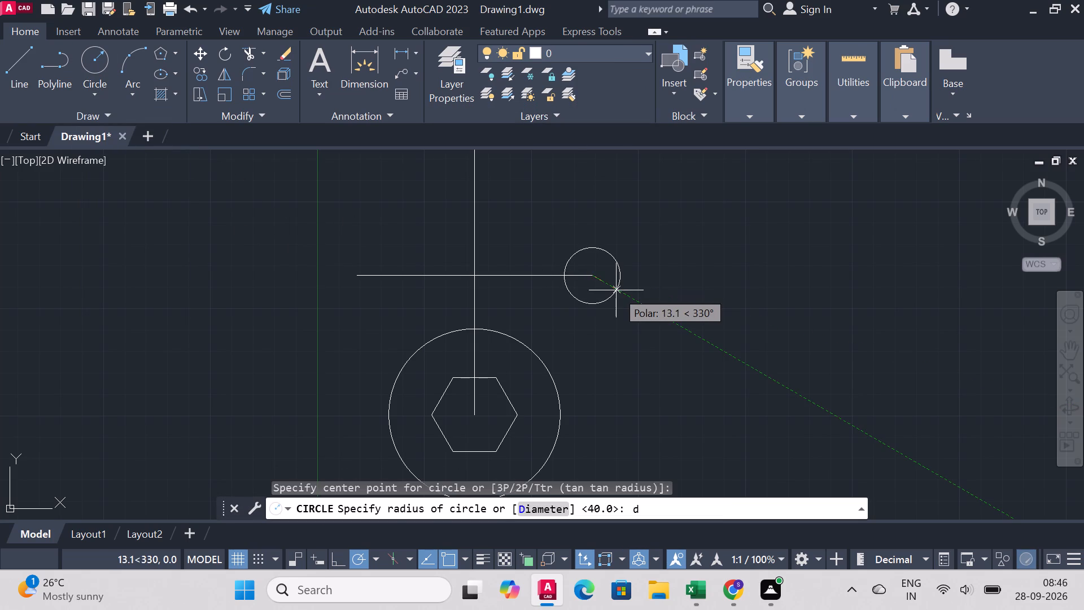
key(Return)
text(22)
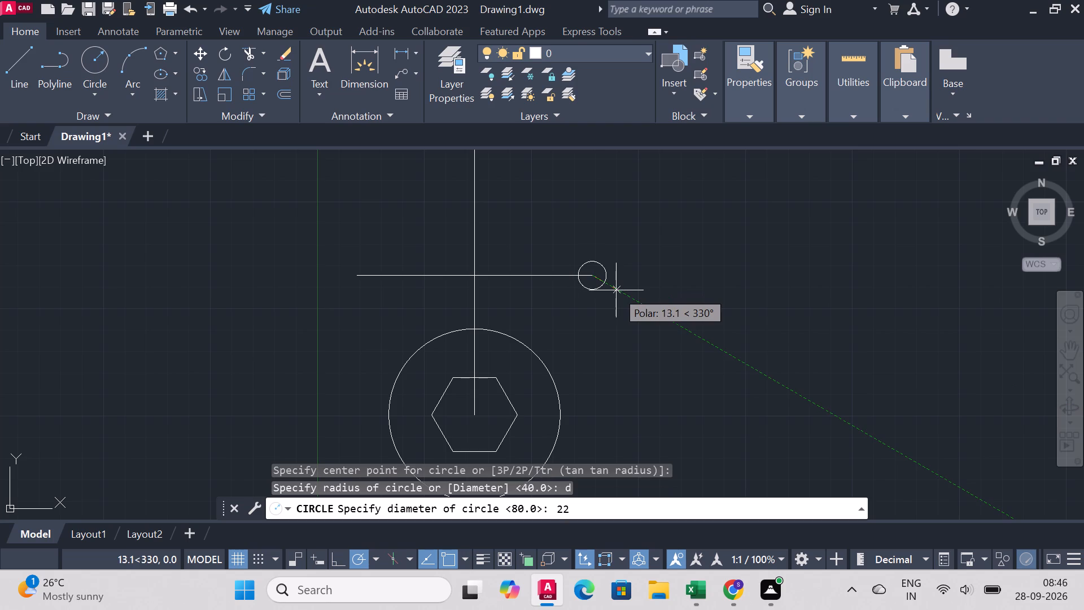
key(Return)
Draw a circle of diameter 22 centered on the left end of the horizontal line.
right_click(693, 309)
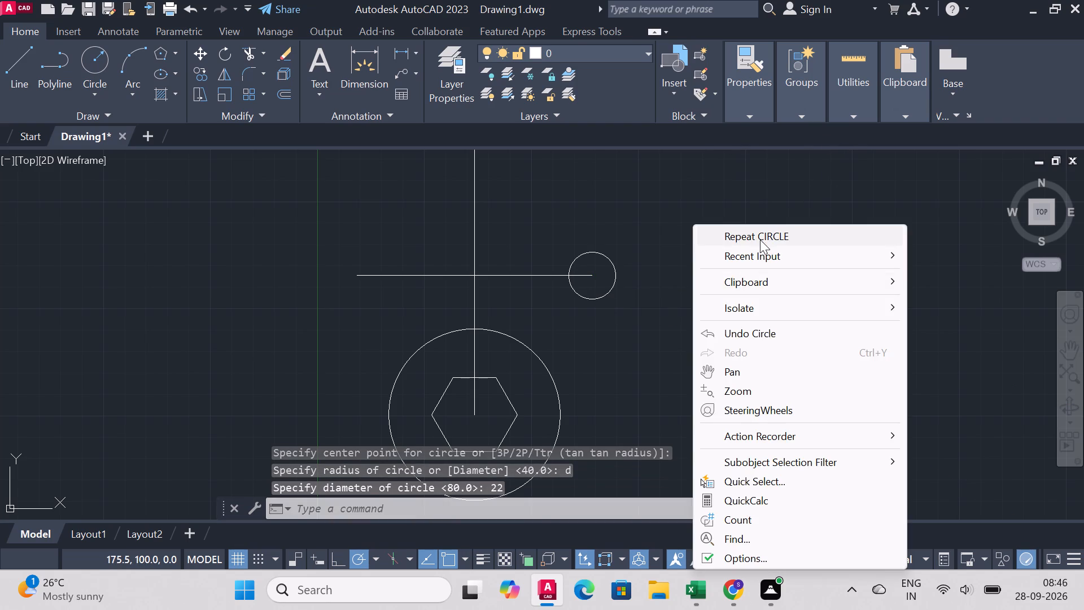
click(760, 239)
click(354, 276)
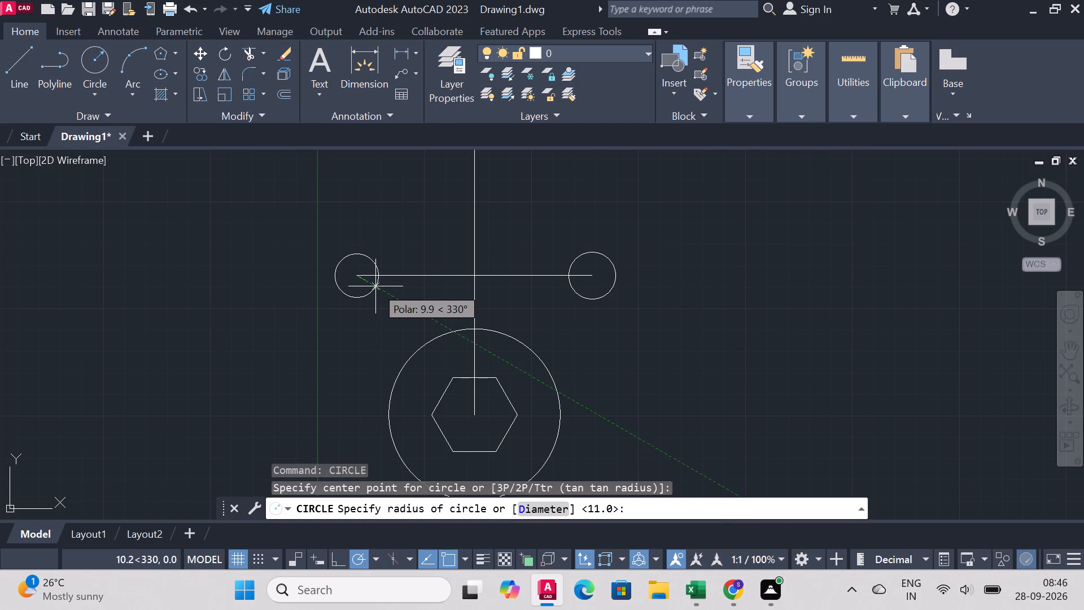
key(d)
key(Return)
text(22)
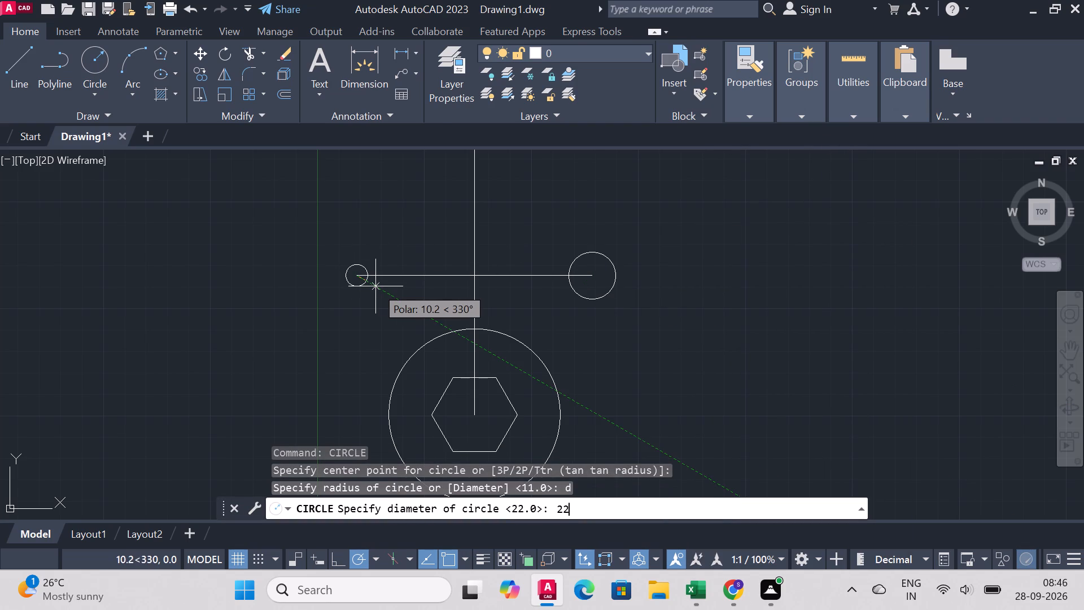
key(Return)
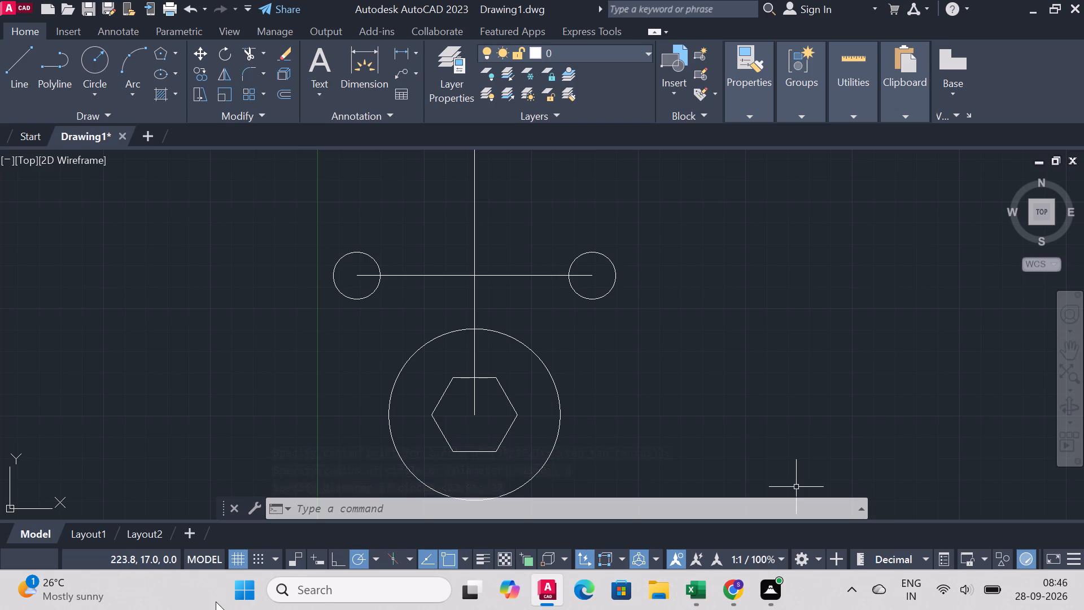
Draw a 60-unit line straight up from the horizontal line's midpoint, ending with a short horizontal tick to the left.
right_click(750, 310)
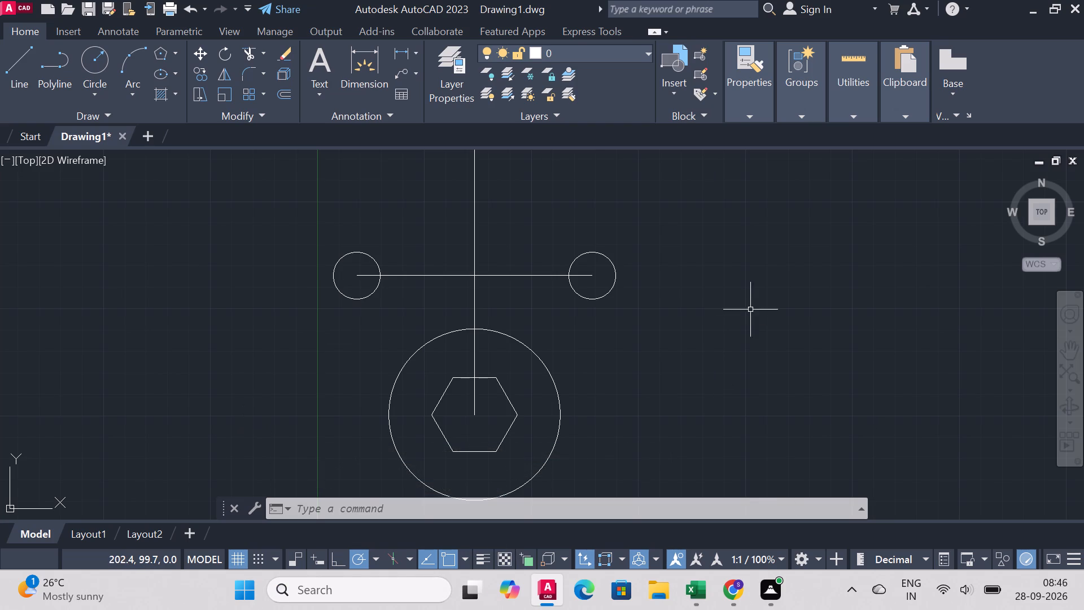
click(1, 56)
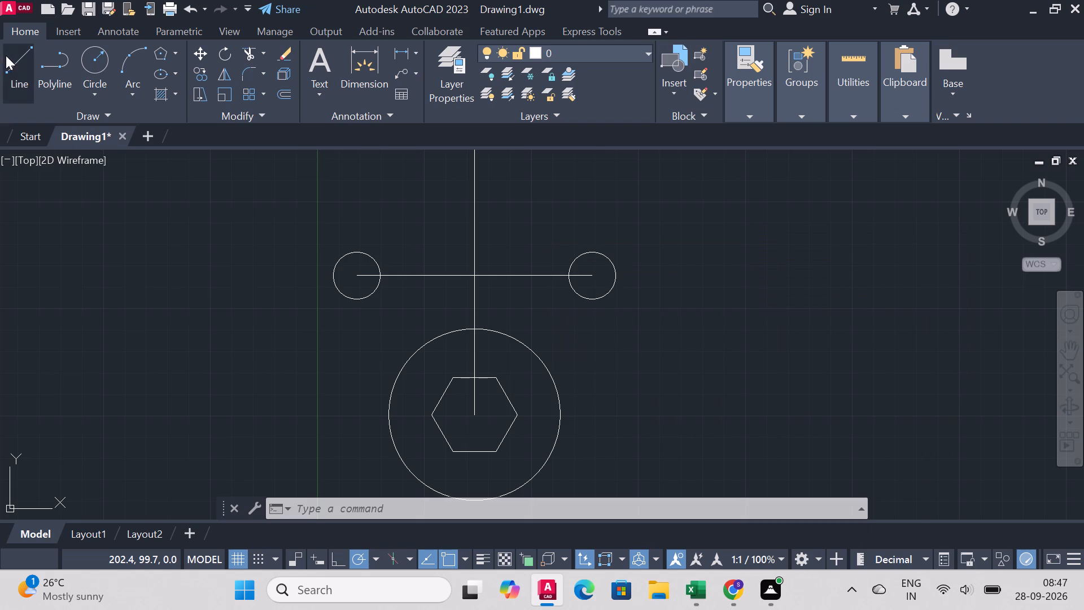
click(6, 55)
click(478, 274)
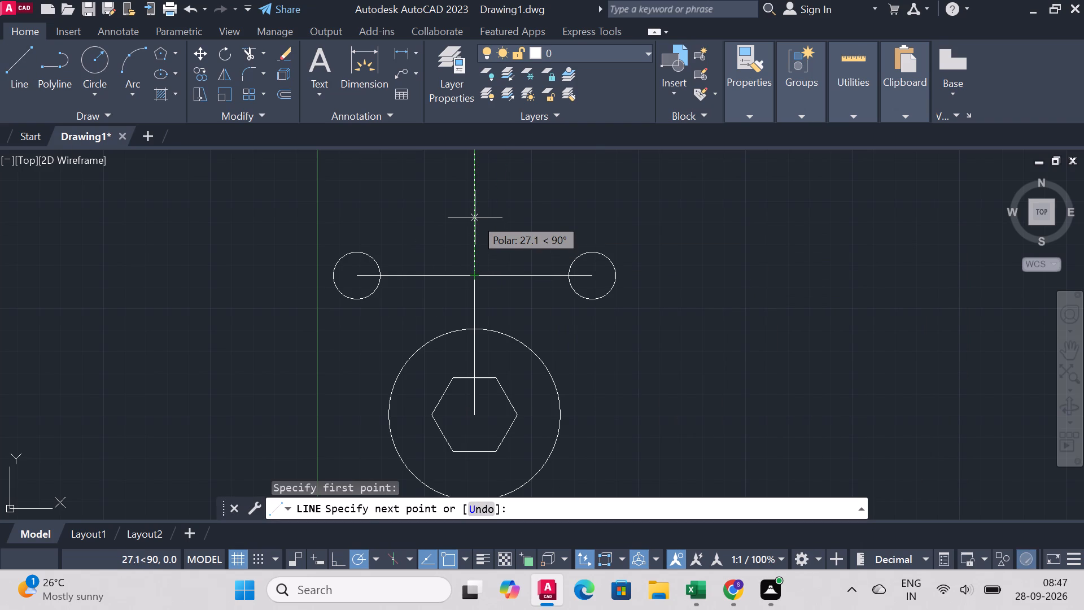
text(60)
key(Return)
scroll(619, 177, down, 1)
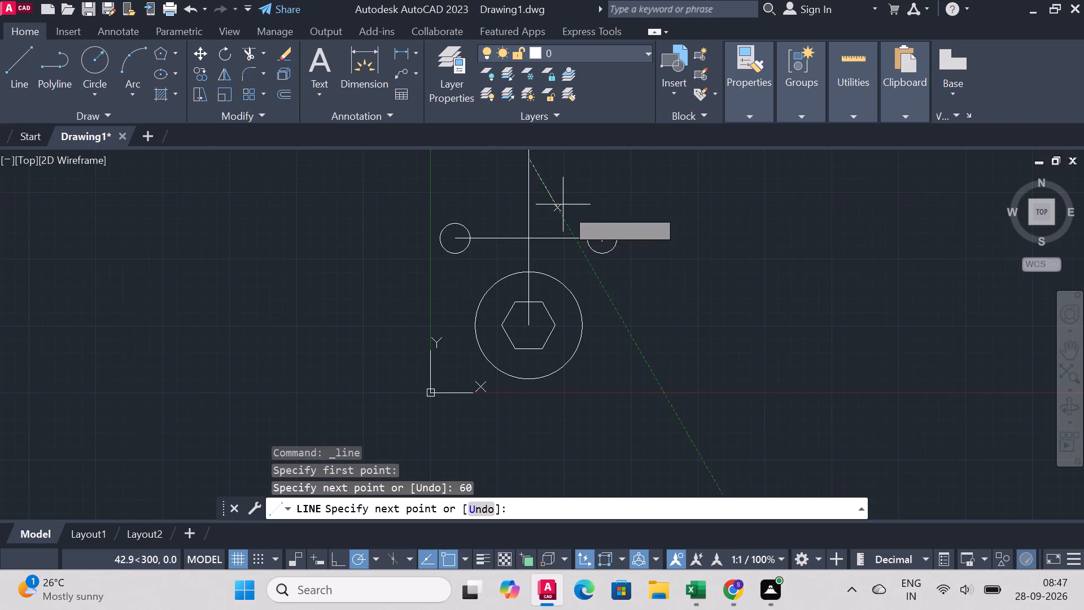
scroll(557, 188, down, 4)
scroll(558, 172, up, 4)
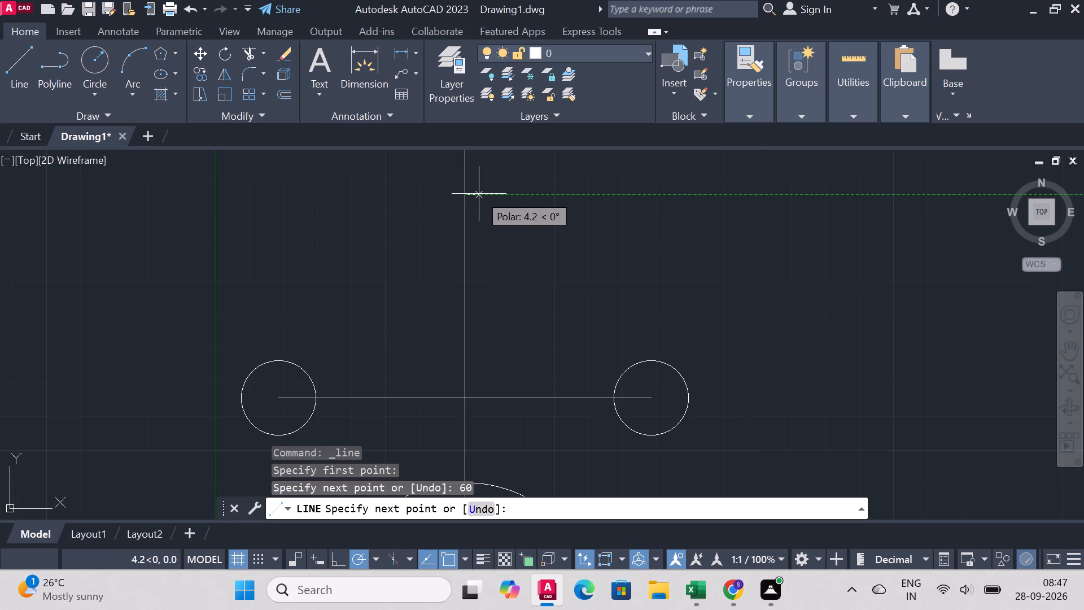
click(451, 195)
right_click(451, 195)
click(497, 205)
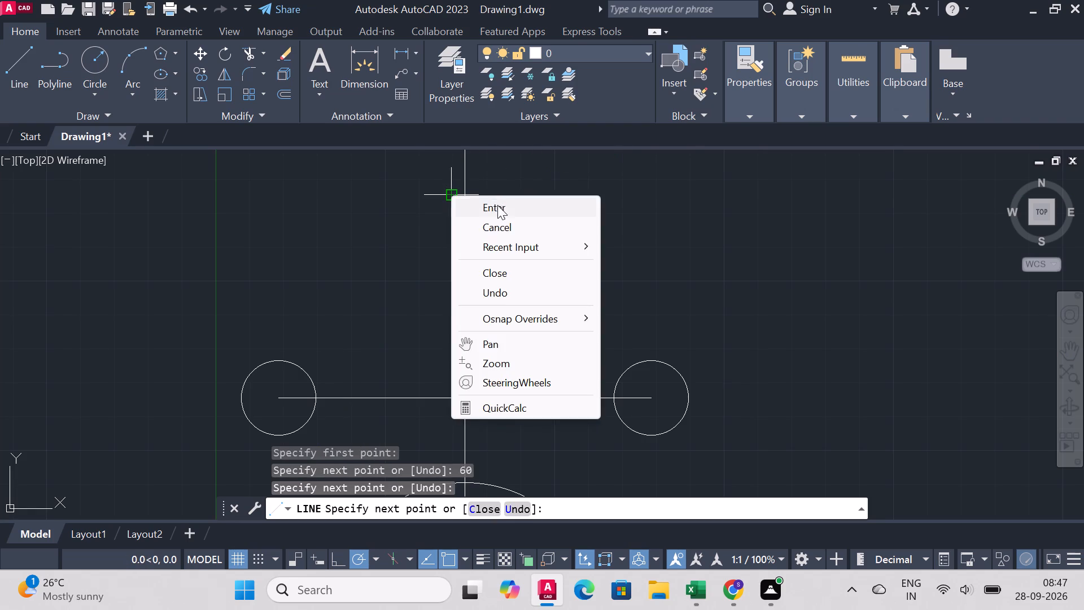
Draw a circle of radius 8 centered on the upper end of the 60-unit vertical line.
click(94, 63)
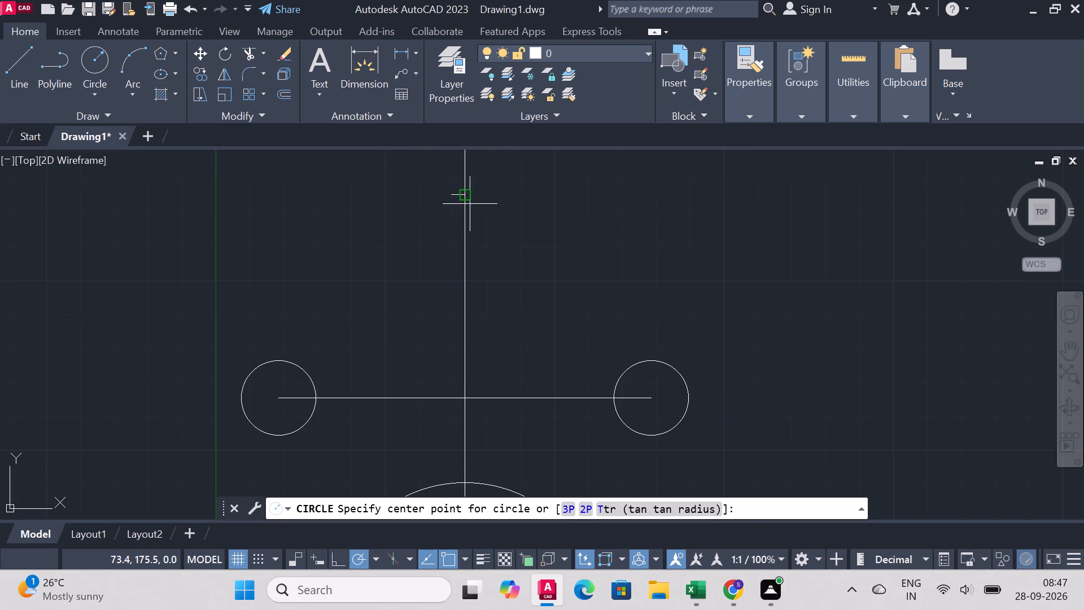
click(460, 195)
key(r)
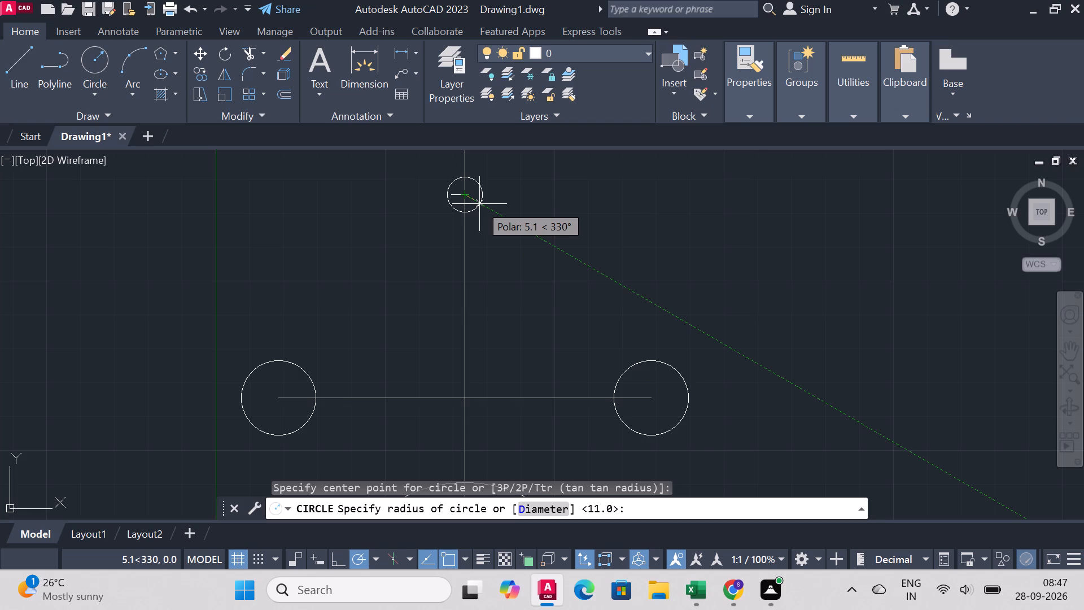
key(Return)
key(8)
key(Return)
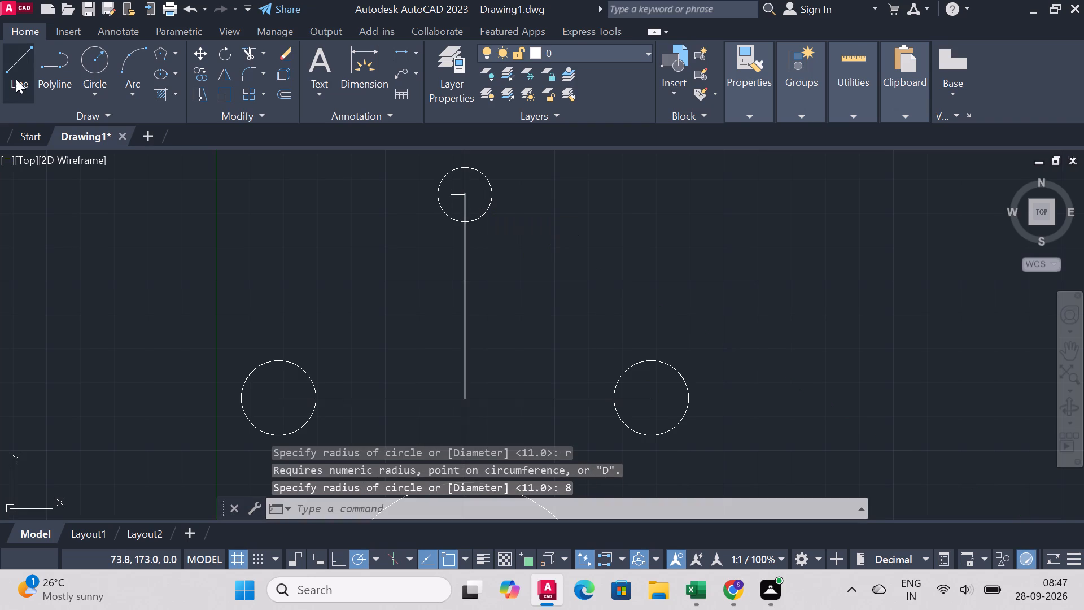
Draw a line 35 units straight down from the radius 8 circle's center, ending with a short horizontal tick to the left.
click(16, 79)
click(465, 197)
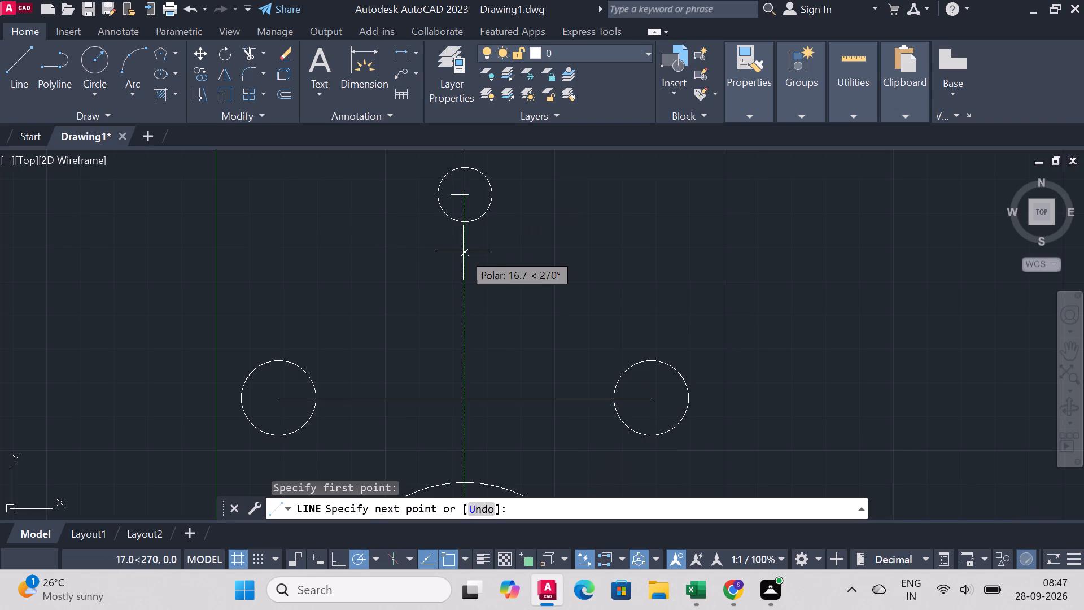
text(35)
key(Return)
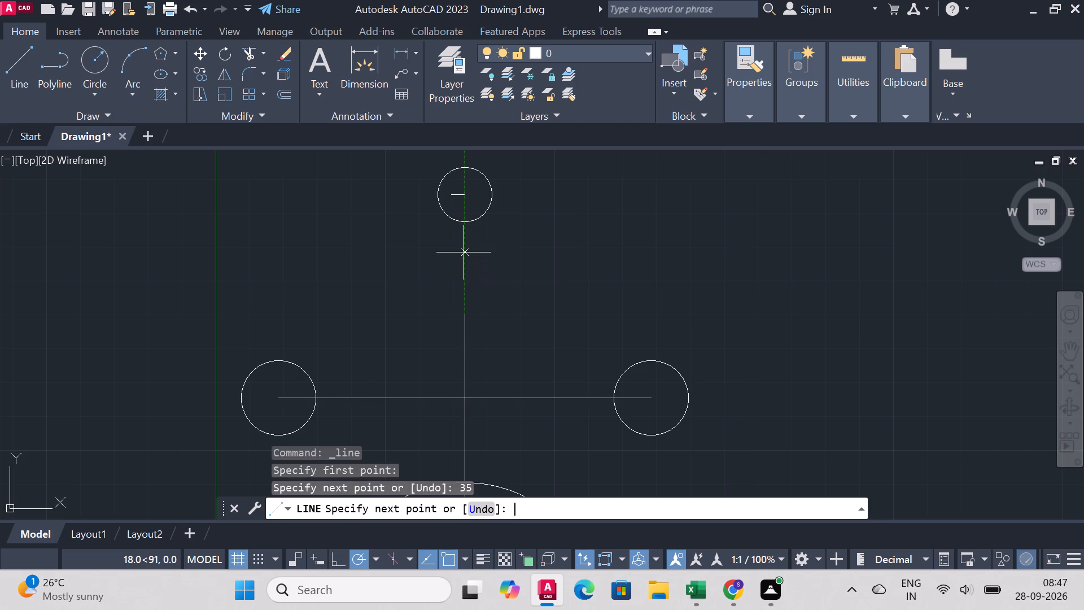
click(446, 312)
right_click(447, 312)
click(474, 319)
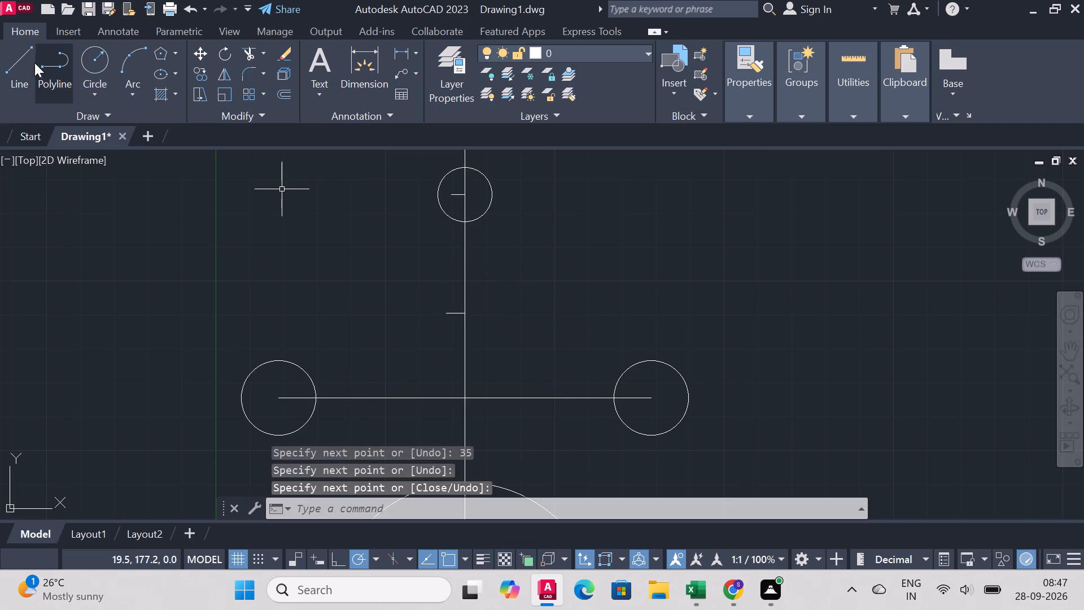
Draw a circle of radius 8 centered on the vertical line at the lower tick mark.
click(102, 63)
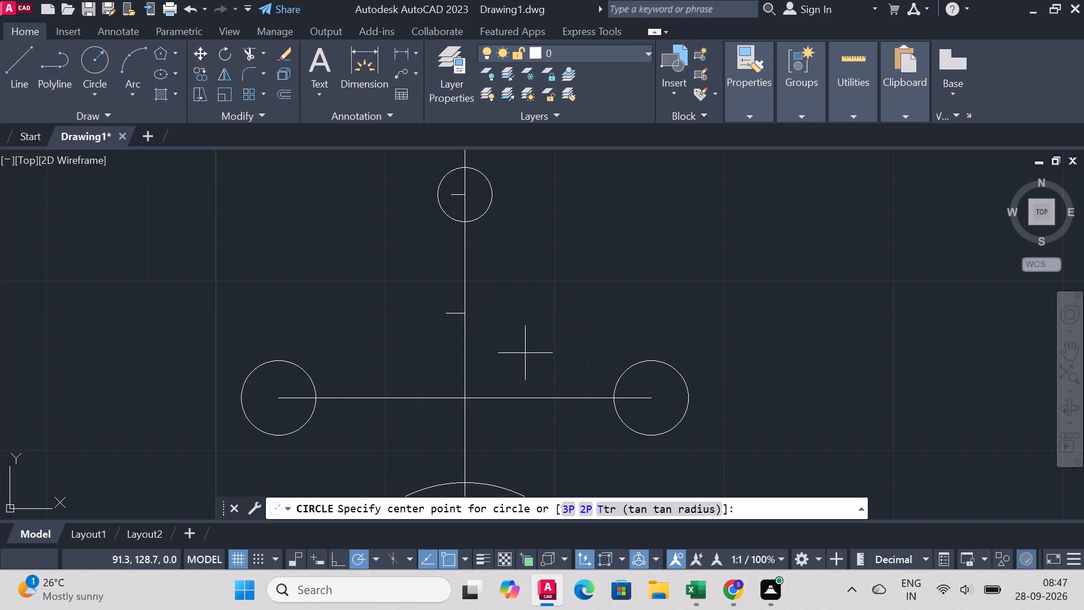
click(466, 312)
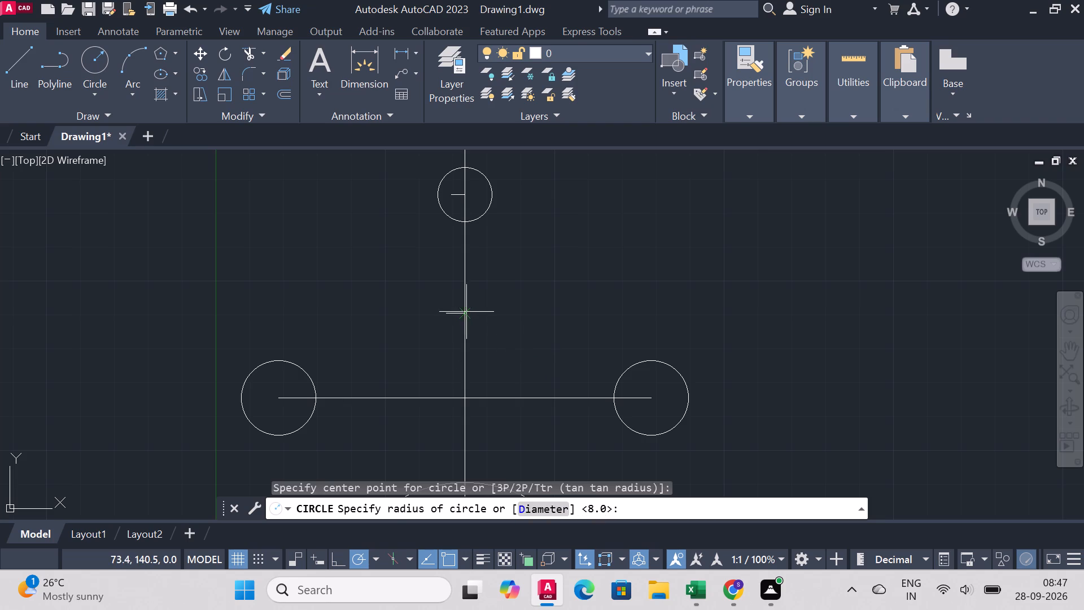
key(r)
key(Return)
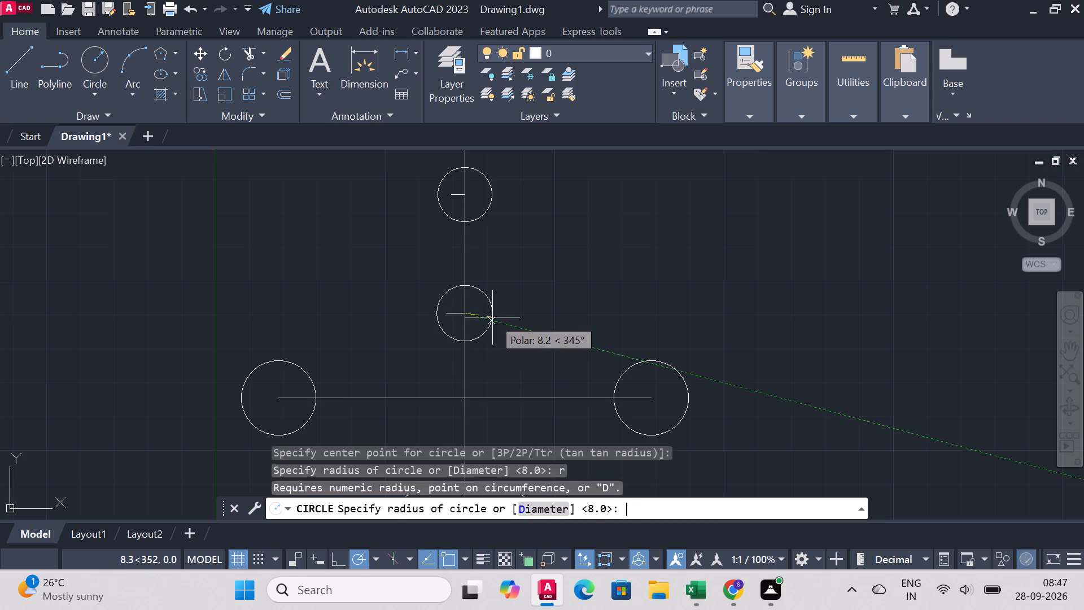
key(8)
key(Return)
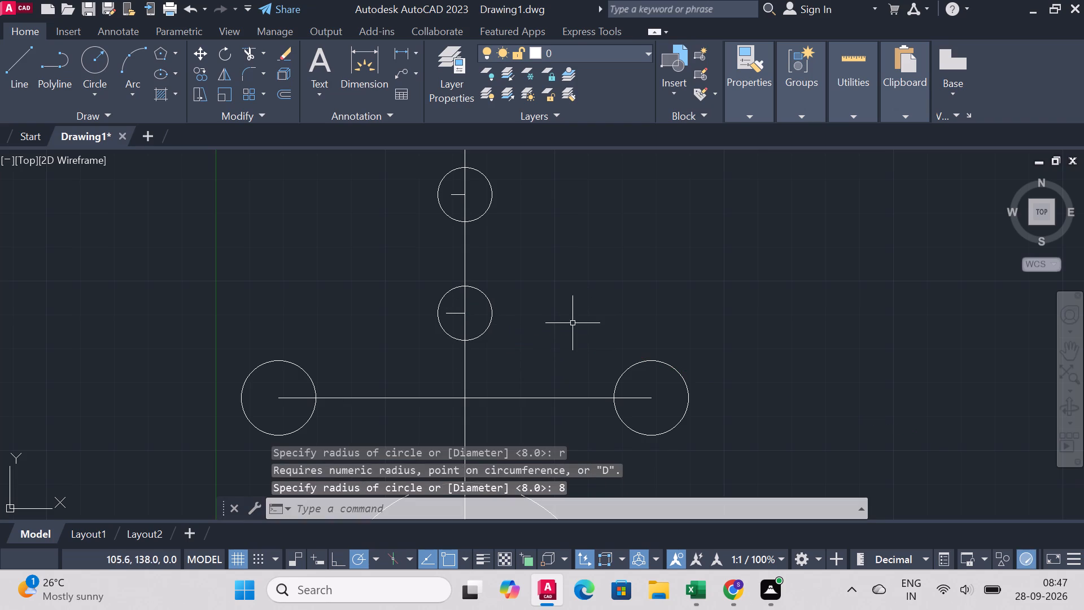
Draw short lines from the center and the left tick to complete the horizontal diameter of the lower radius 8 circle.
click(5, 77)
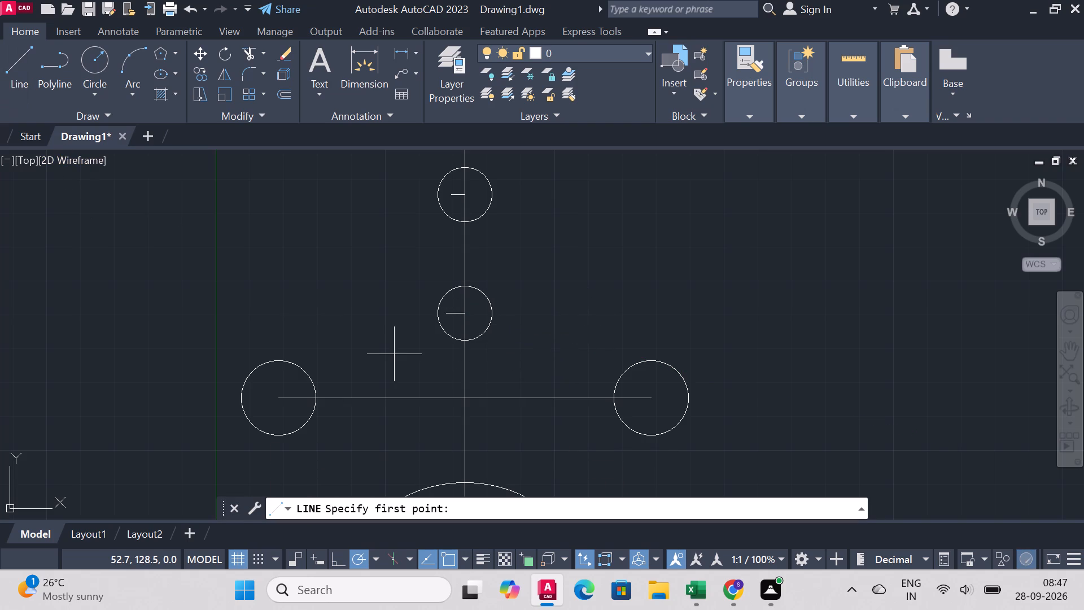
scroll(436, 312, up, 2)
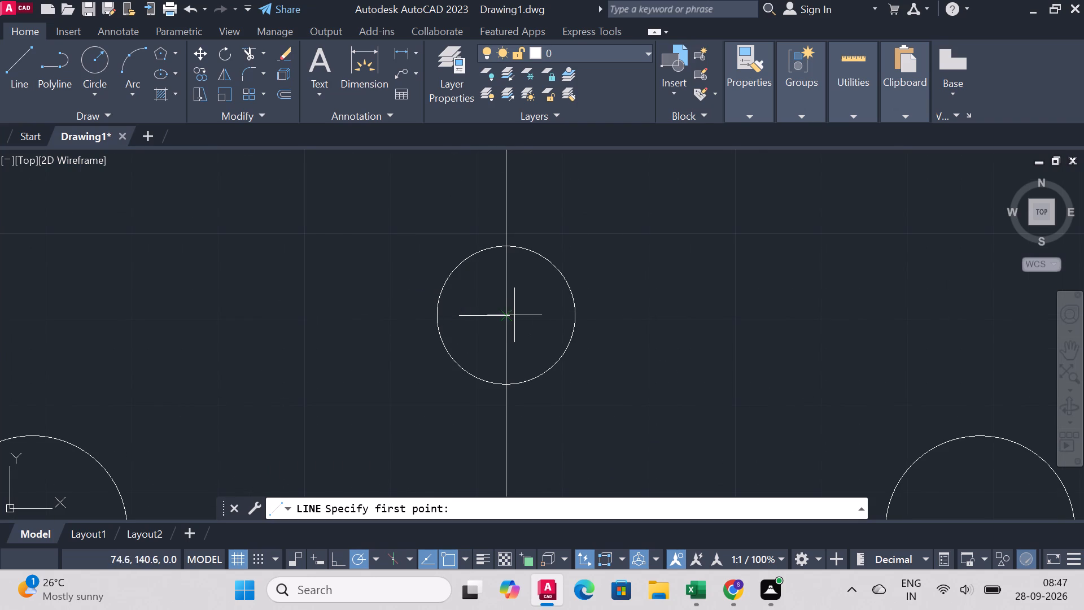
click(510, 317)
click(570, 312)
right_click(565, 315)
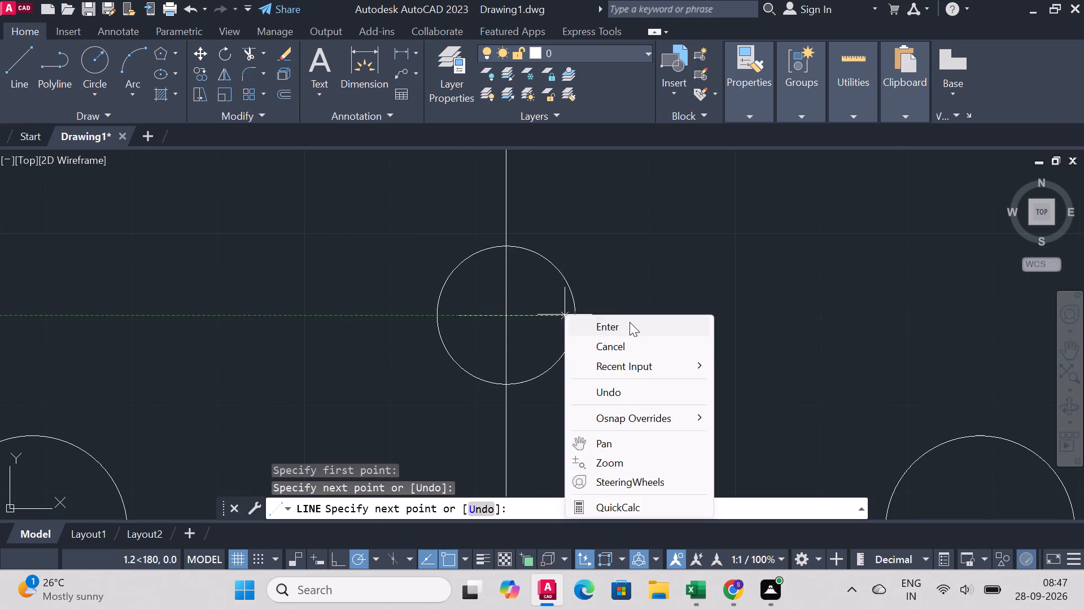
click(630, 322)
right_click(342, 304)
click(383, 237)
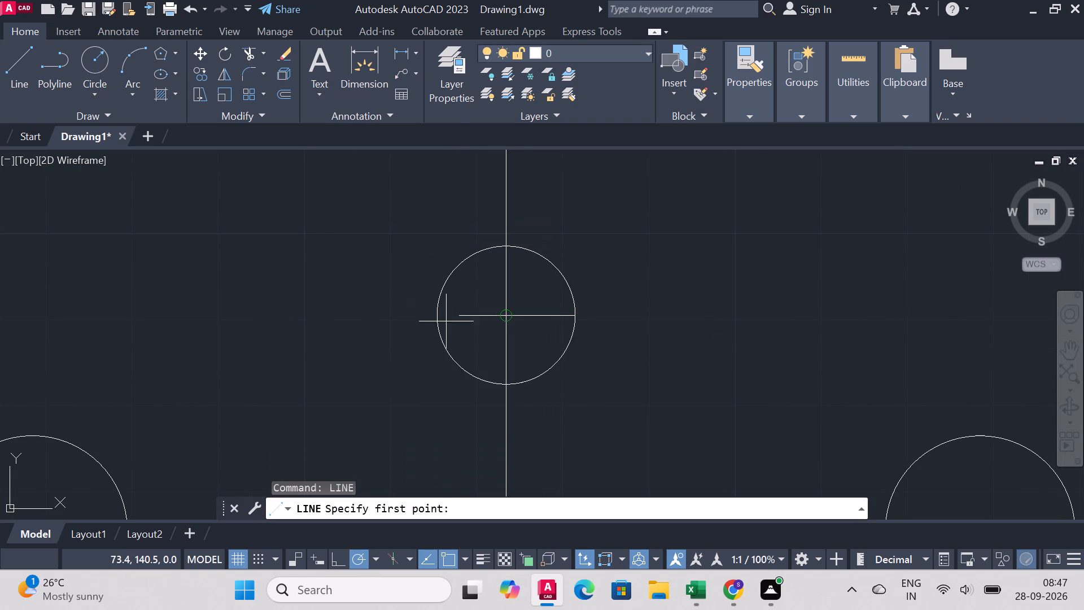
click(454, 317)
click(430, 316)
right_click(430, 316)
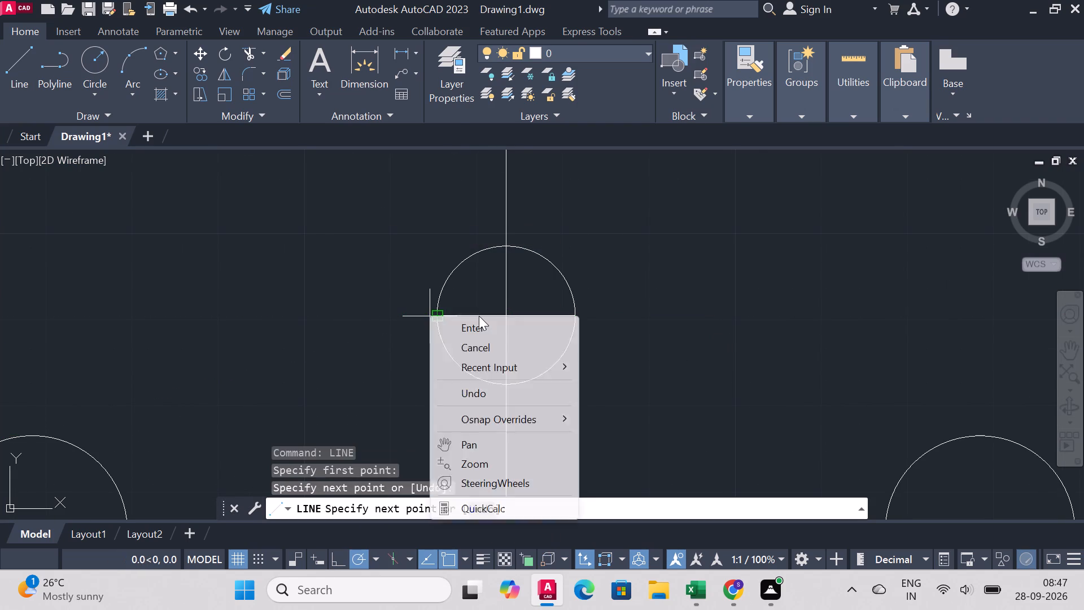
click(480, 318)
Draw short lines from the center and the left tick to complete the horizontal diameter of the upper radius 8 circle.
scroll(636, 278, down, 3)
scroll(638, 236, up, 3)
scroll(601, 295, down, 3)
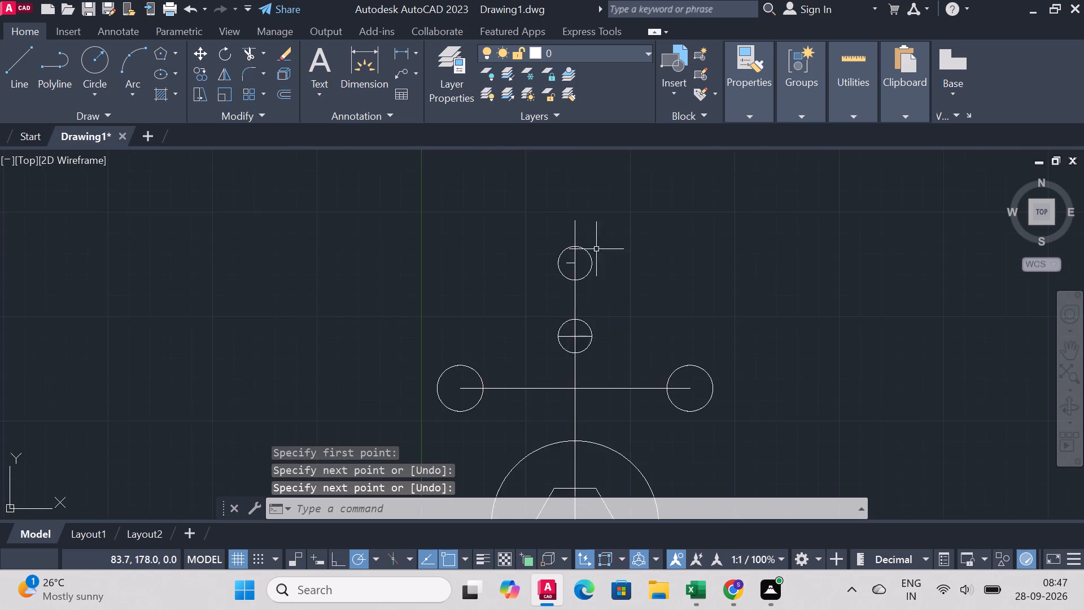
scroll(596, 242, up, 2)
right_click(632, 291)
click(699, 231)
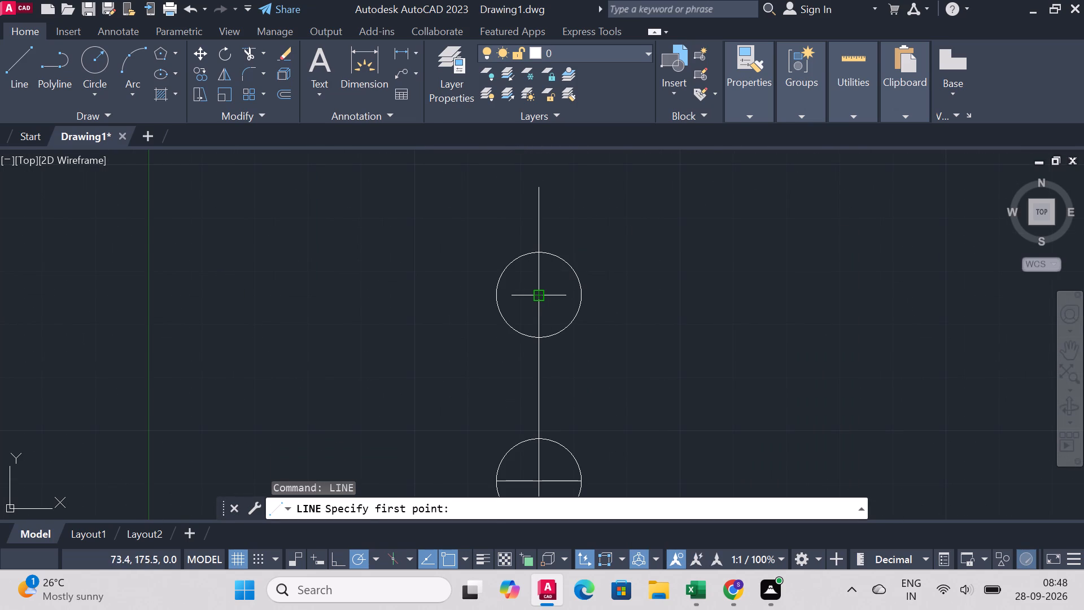
click(537, 293)
click(579, 291)
right_click(579, 291)
click(592, 294)
scroll(495, 303, up, 1)
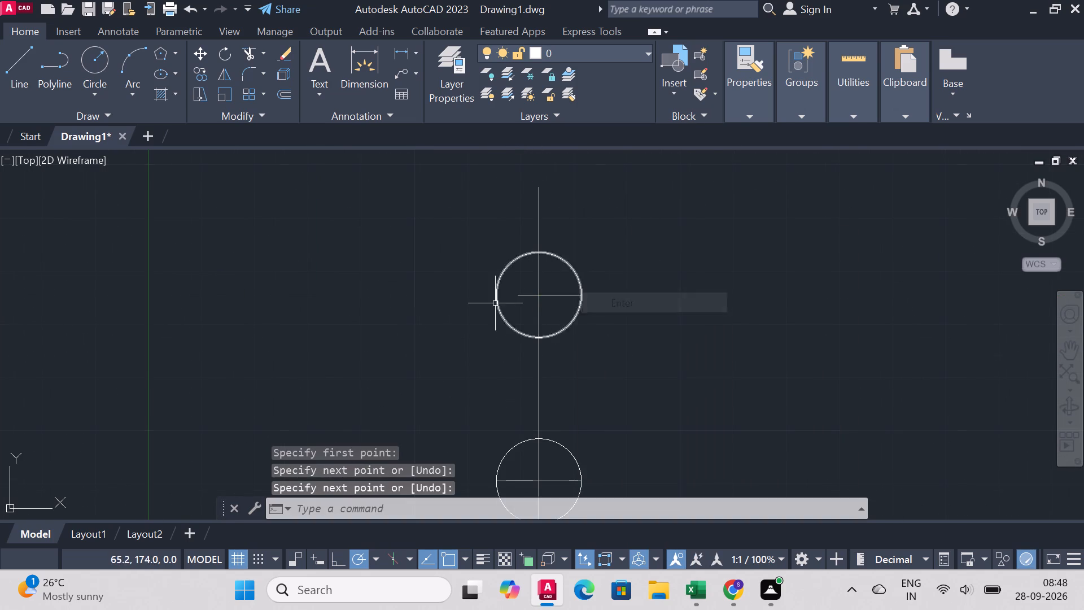
scroll(495, 303, up, 1)
right_click(487, 272)
click(520, 237)
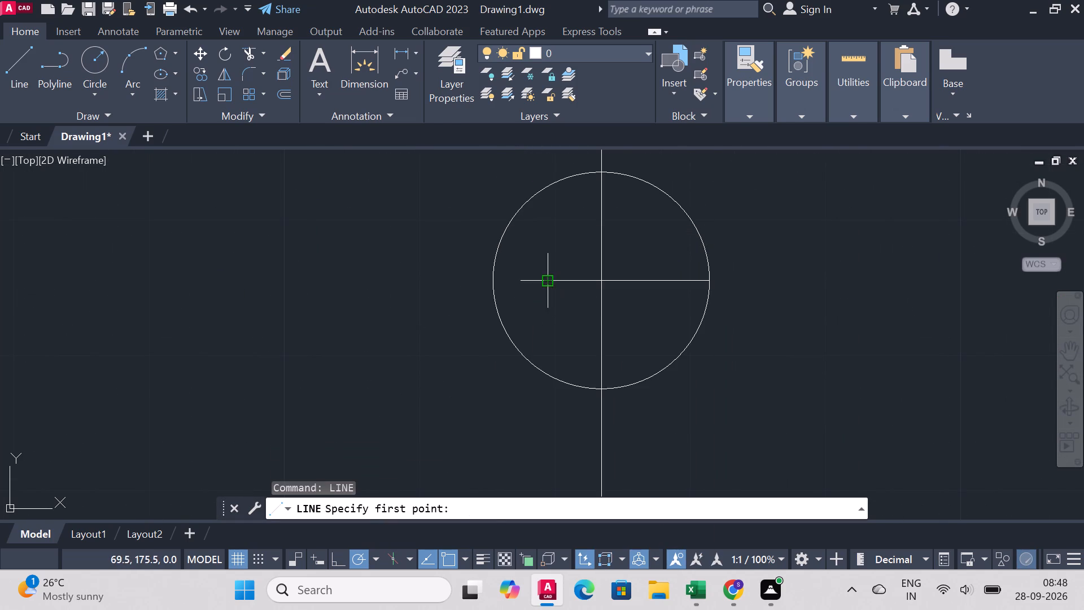
click(553, 285)
click(496, 278)
right_click(494, 279)
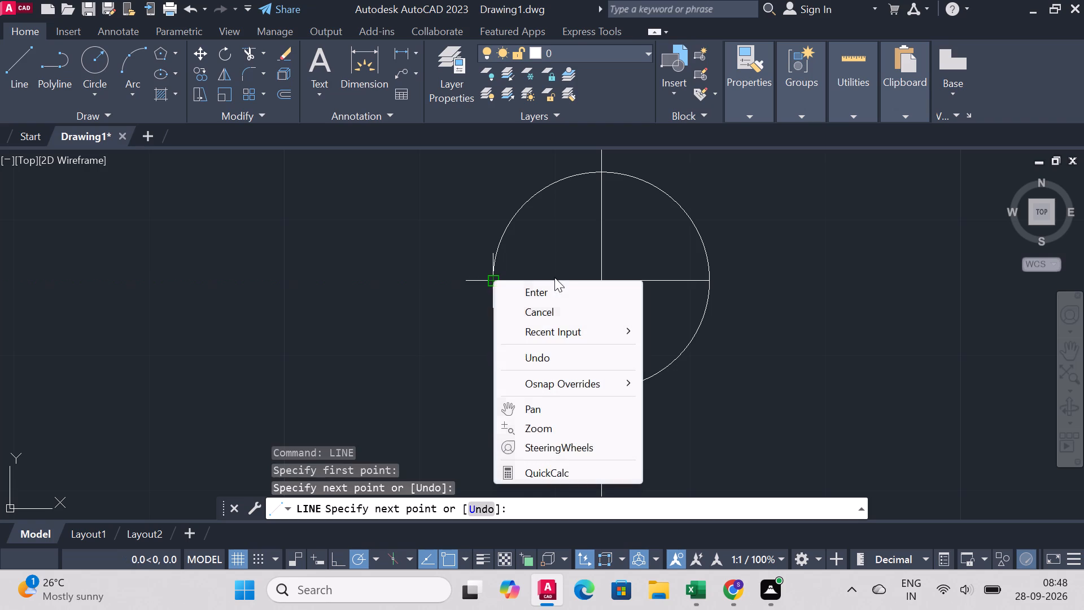
click(556, 289)
Trim away the lower half of the upper radius 8 circle and the upper half of the lower one.
scroll(698, 302, down, 3)
scroll(780, 309, up, 1)
scroll(772, 334, down, 3)
scroll(776, 366, up, 3)
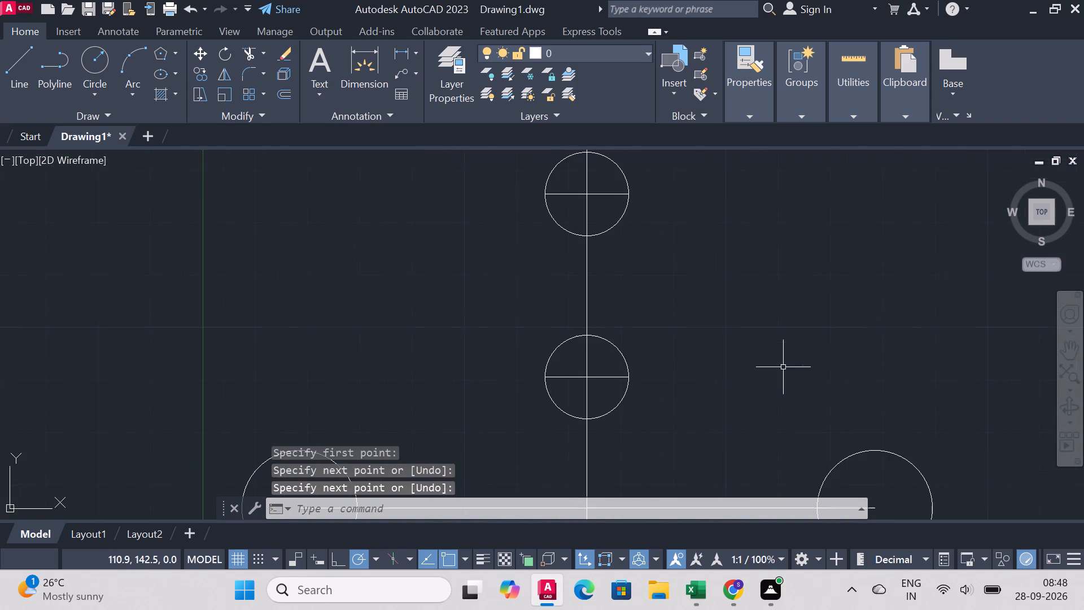
click(247, 56)
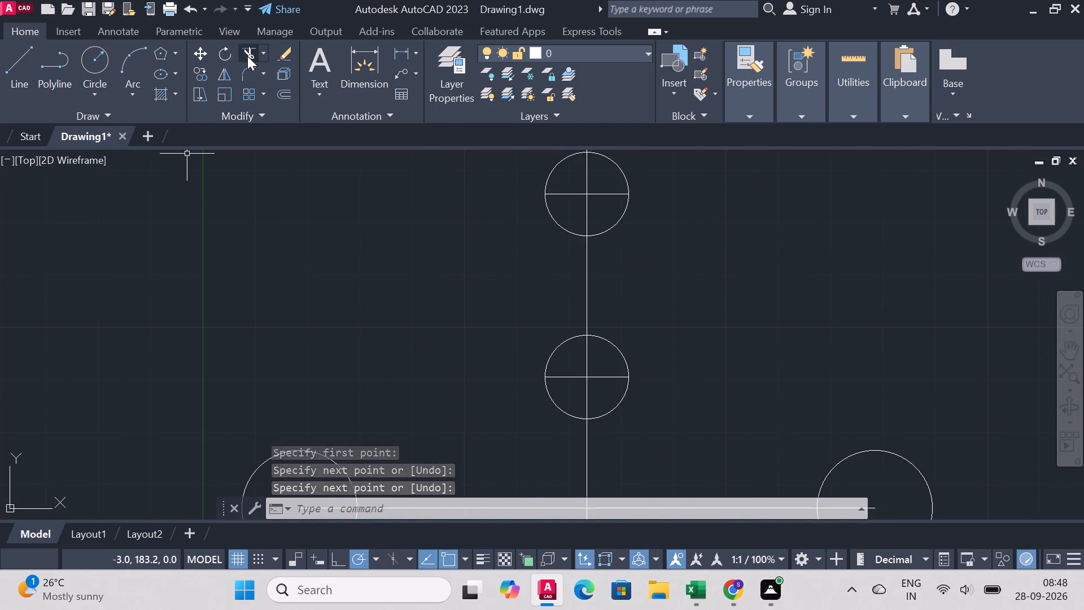
click(558, 226)
click(609, 228)
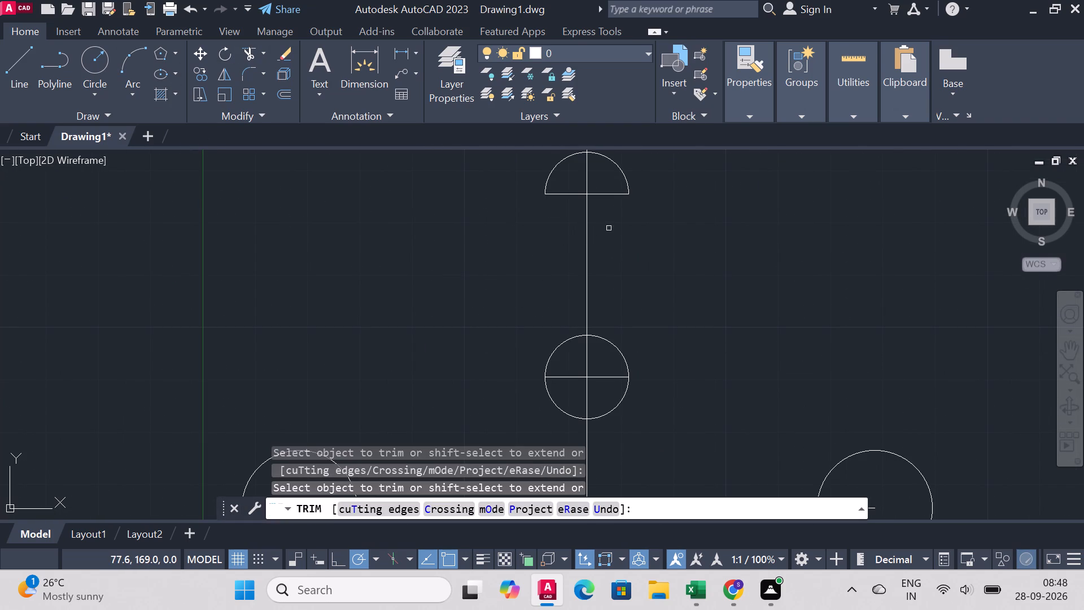
click(559, 346)
click(609, 342)
right_click(731, 318)
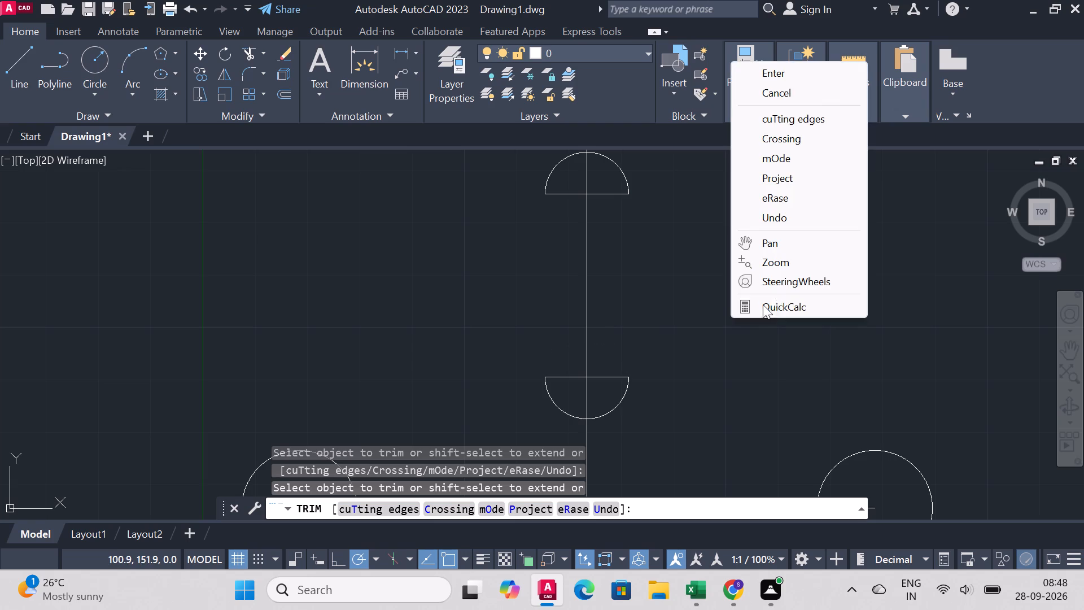
click(802, 77)
Draw two vertical lines joining the matching ends of the upper and lower radius 8 arcs to form a slot.
click(22, 61)
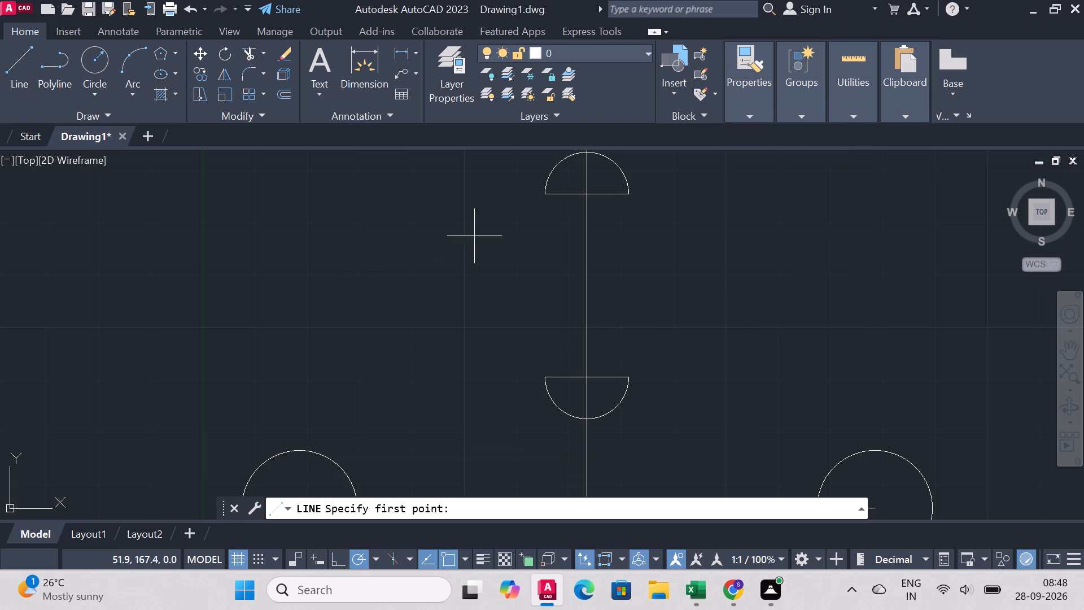
click(544, 197)
click(545, 374)
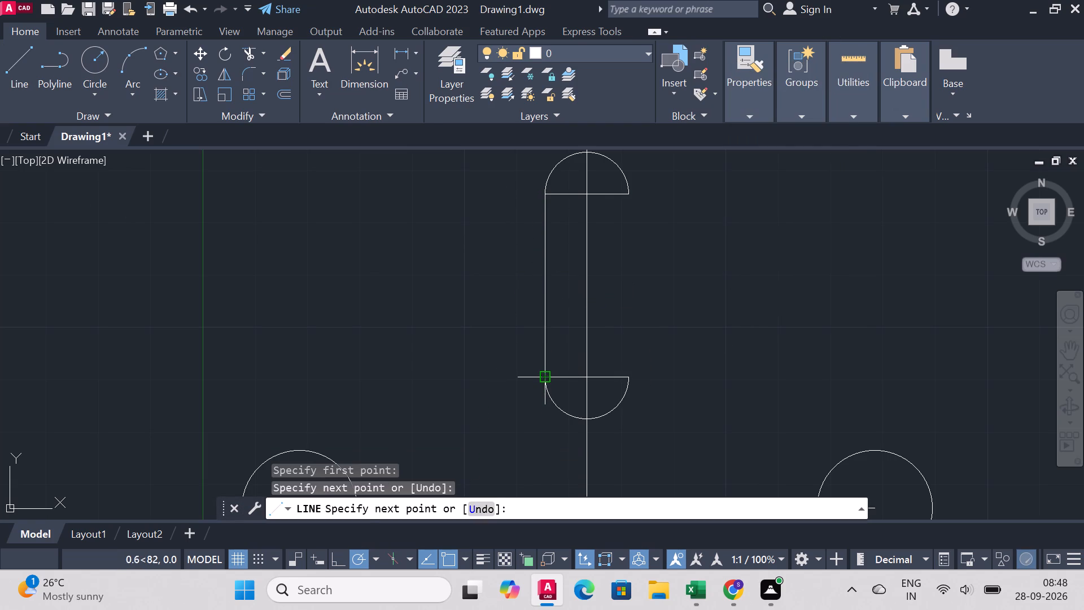
right_click(545, 372)
click(609, 179)
right_click(718, 263)
click(789, 230)
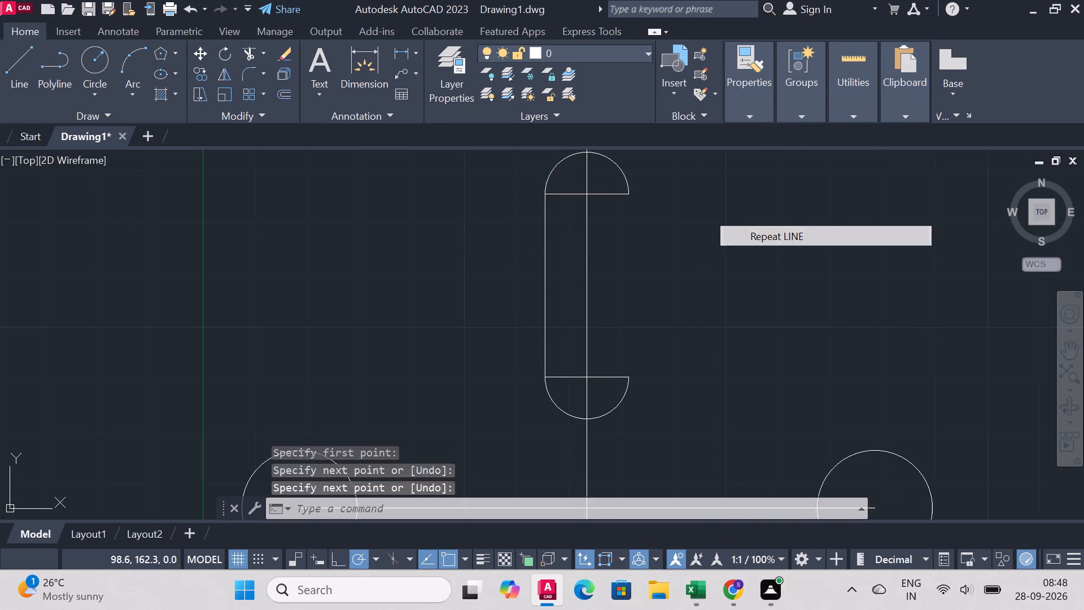
click(630, 193)
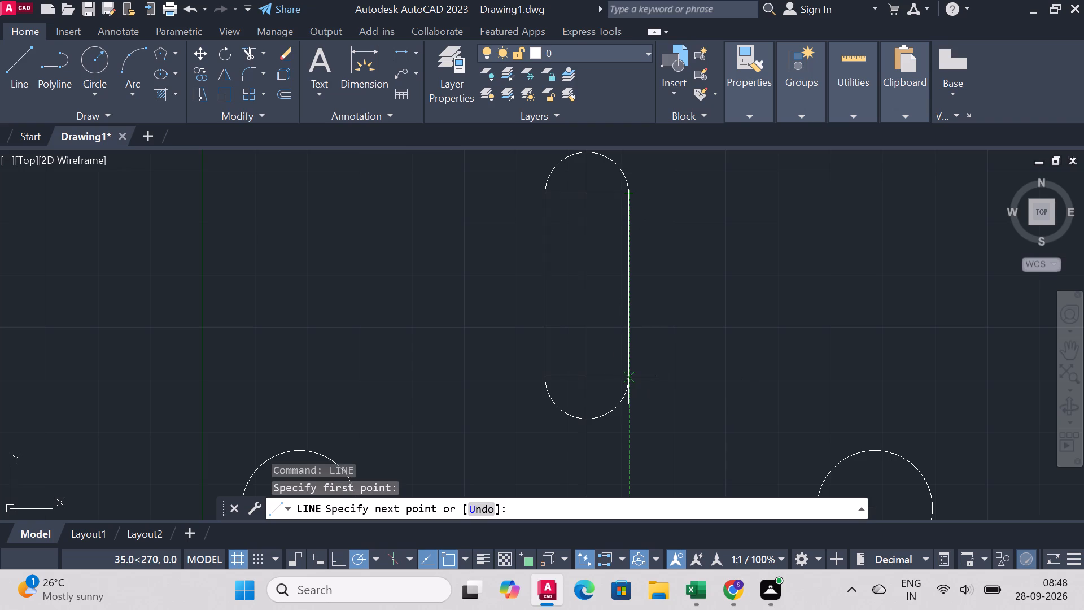
click(633, 374)
right_click(633, 373)
click(685, 179)
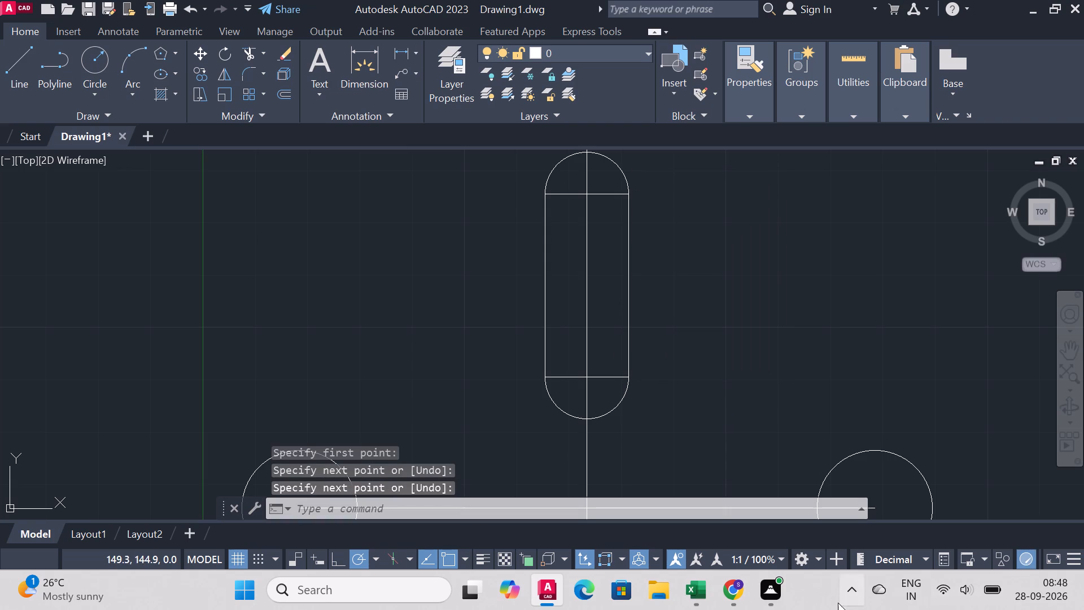
Draw a circle of radius 20 concentric with the right diameter 22 circle.
scroll(829, 551, down, 3)
scroll(797, 290, down, 4)
scroll(831, 354, up, 2)
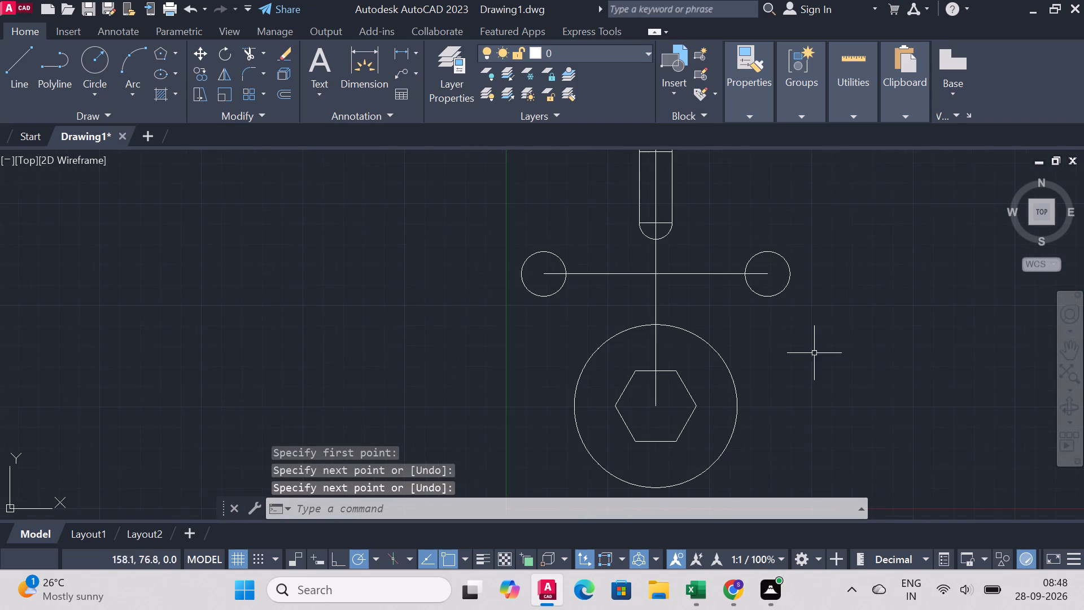
click(85, 69)
click(763, 276)
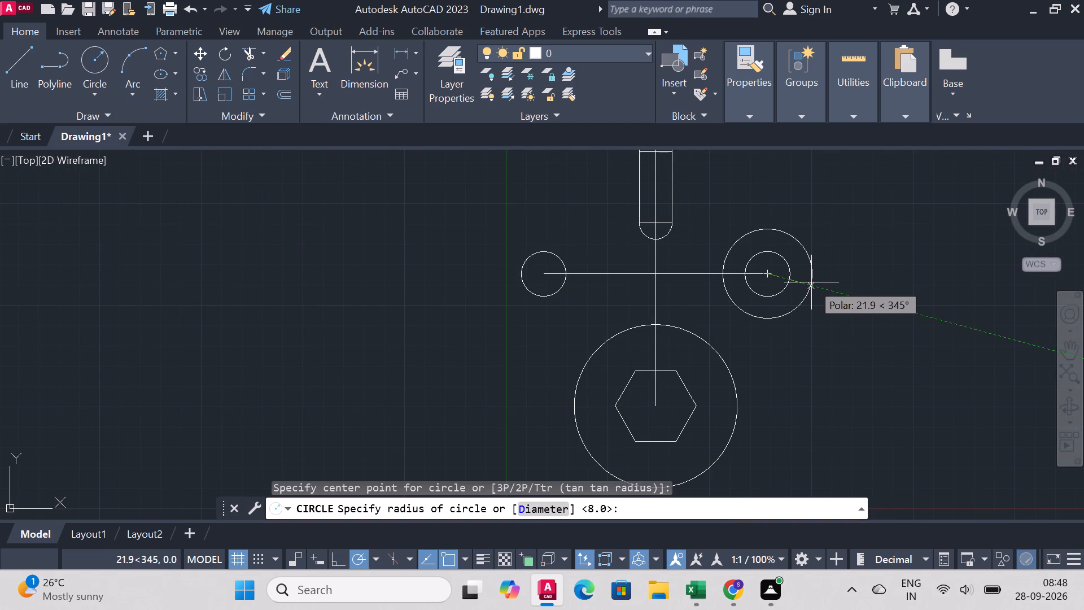
key(r)
key(Return)
text(20)
key(Return)
Draw a circle of radius 20 concentric with the left diameter 22 circle.
right_click(858, 276)
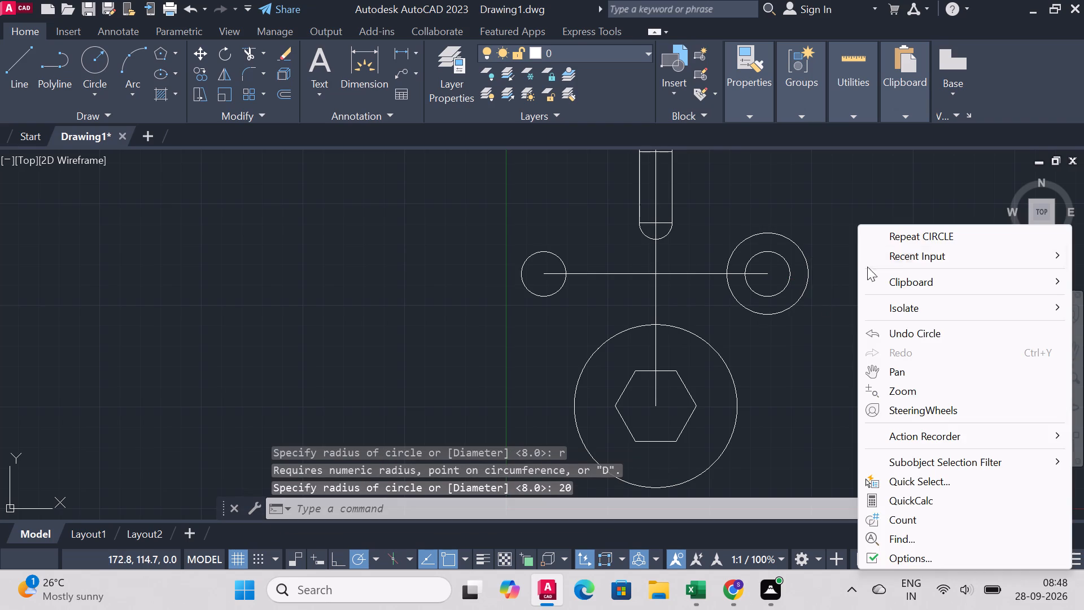
click(925, 234)
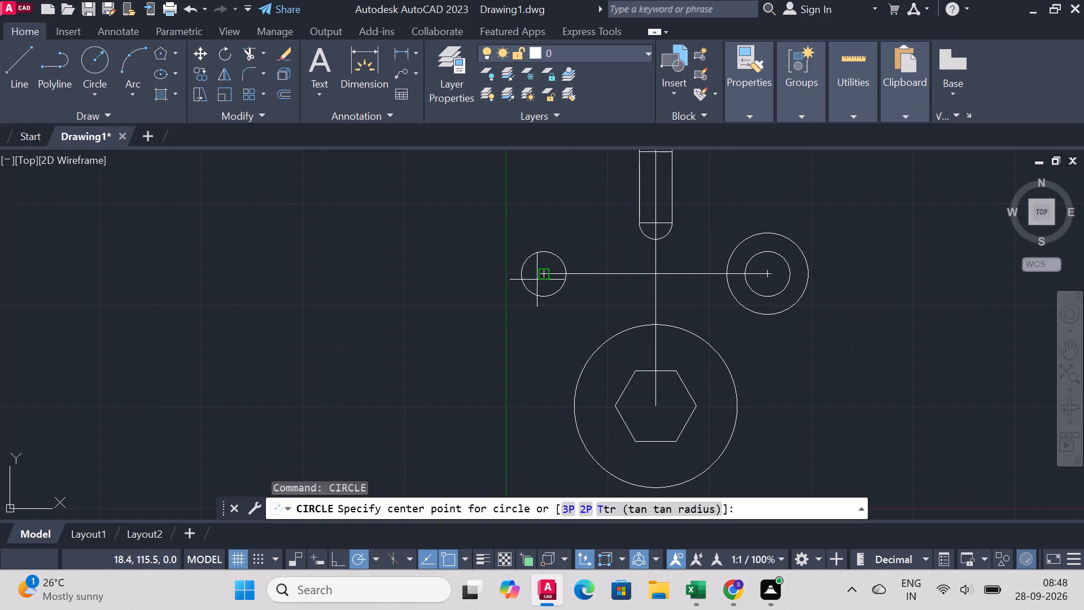
click(540, 276)
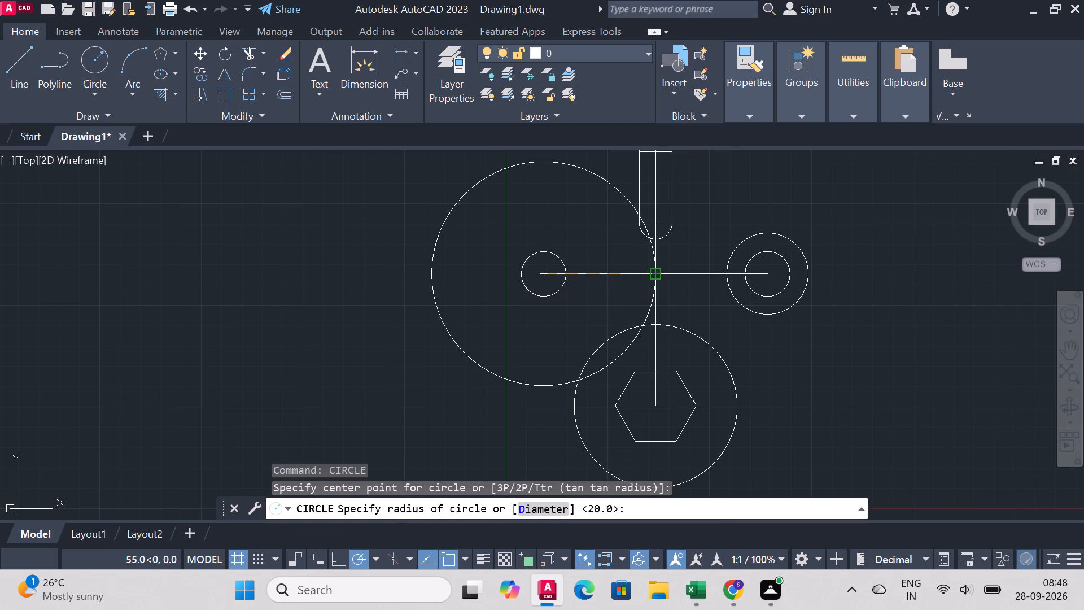
key(r)
key(Return)
text(20)
key(Return)
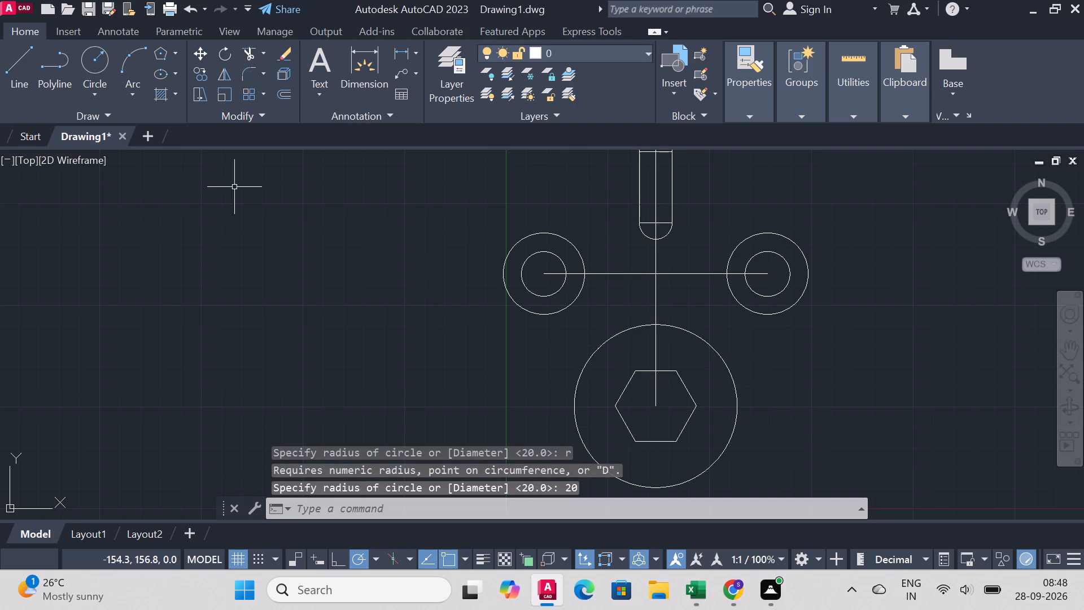
Draw a circle of radius 15 centered on the slot's upper arc center.
scroll(810, 346, down, 1)
scroll(819, 268, up, 2)
scroll(819, 270, down, 1)
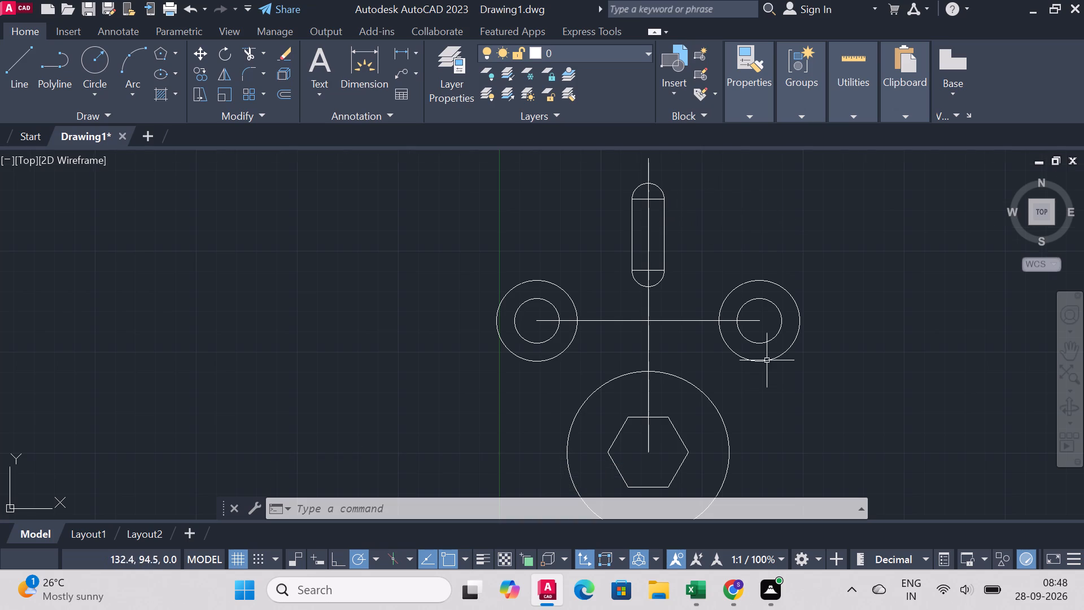
scroll(766, 357, down, 1)
scroll(716, 225, up, 1)
right_click(304, 242)
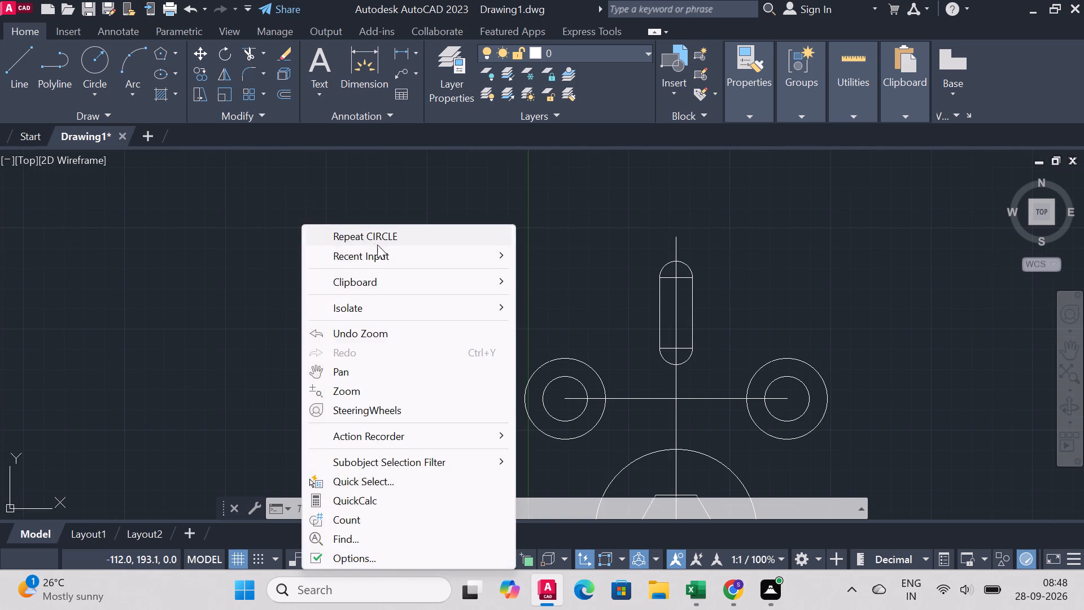
click(380, 241)
click(678, 275)
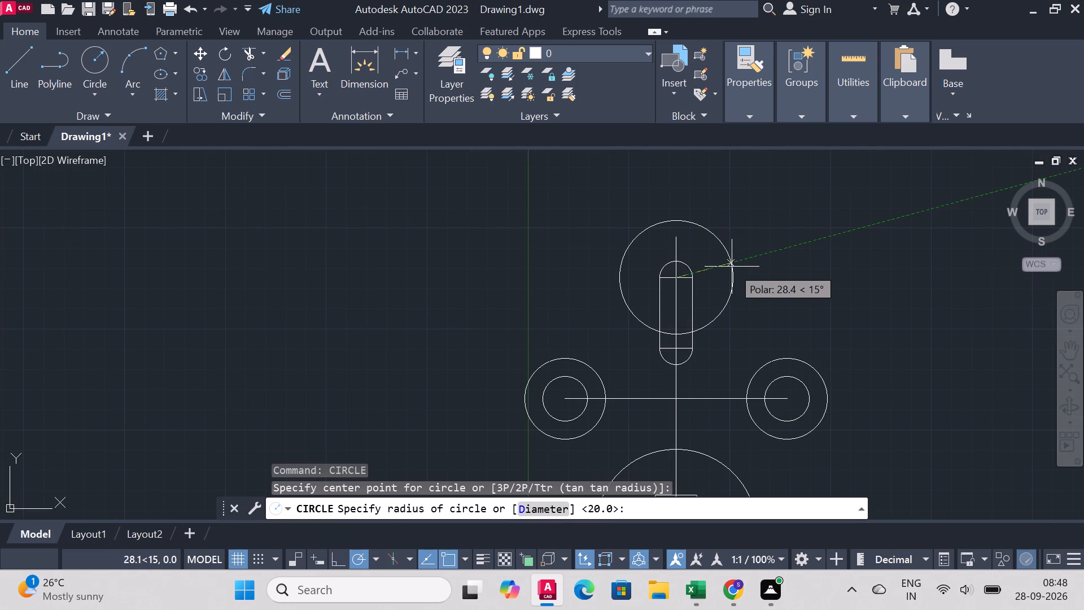
key(r)
key(Return)
text(15)
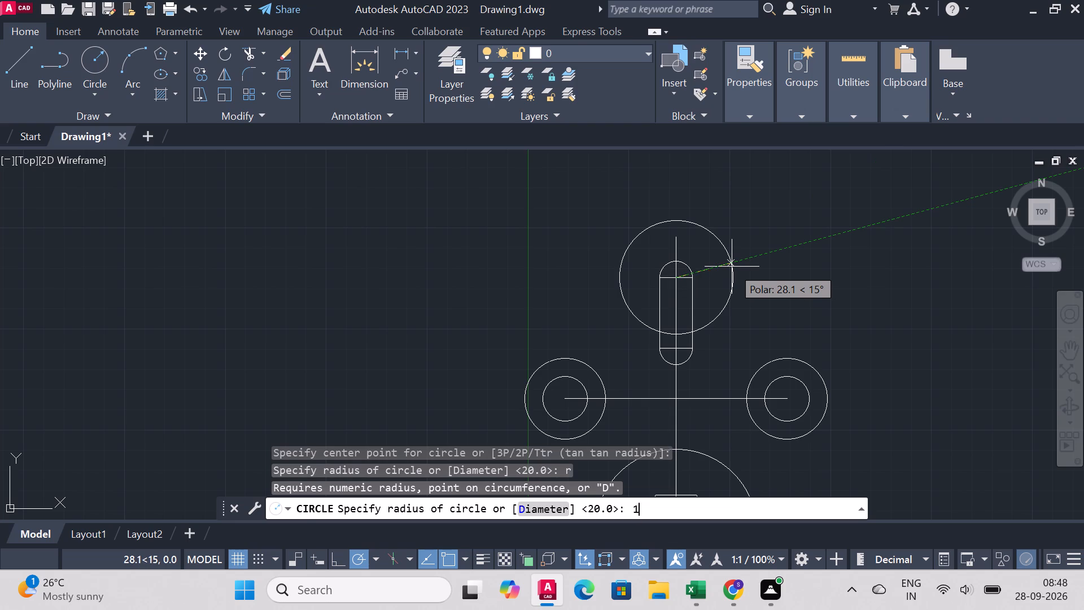
key(Return)
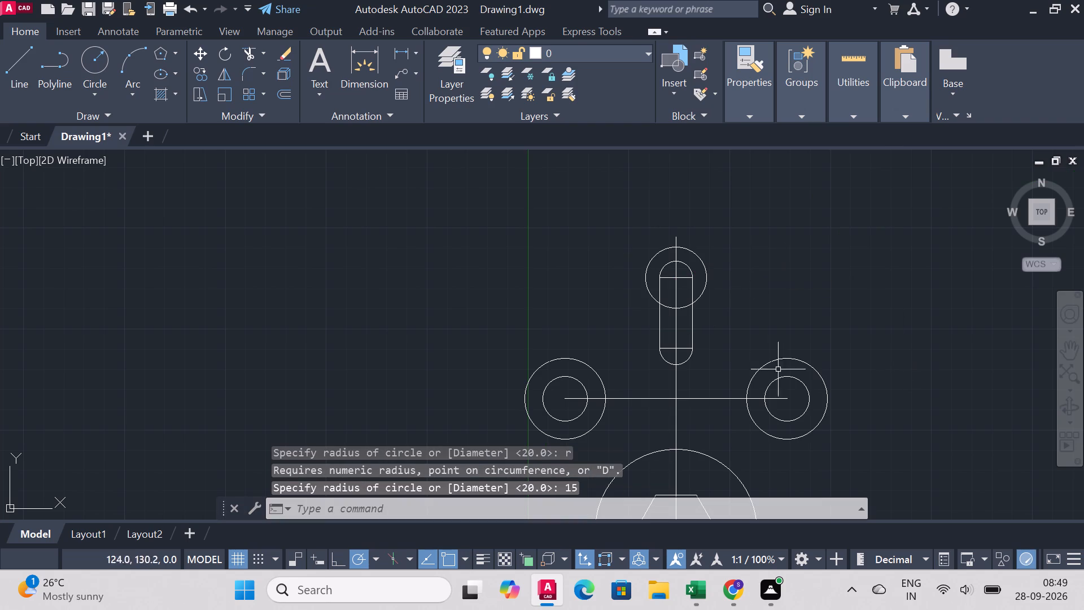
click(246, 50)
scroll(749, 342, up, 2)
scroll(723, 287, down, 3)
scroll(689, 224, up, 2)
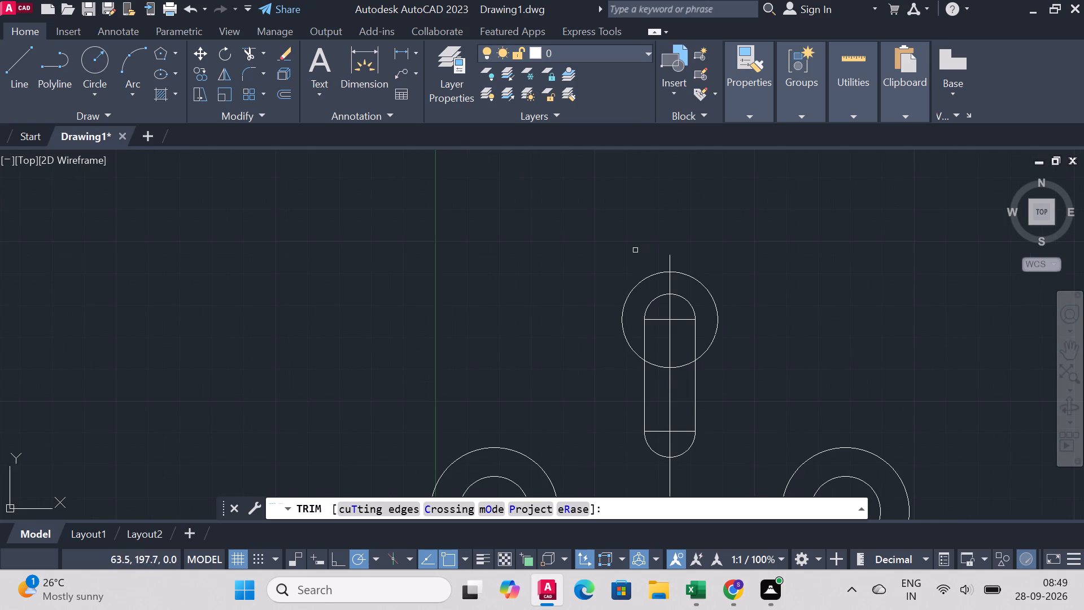
Draw two horizontal lines from the ends of the slot's upper radius 8 arc outward to the radius 15 circle.
click(3, 53)
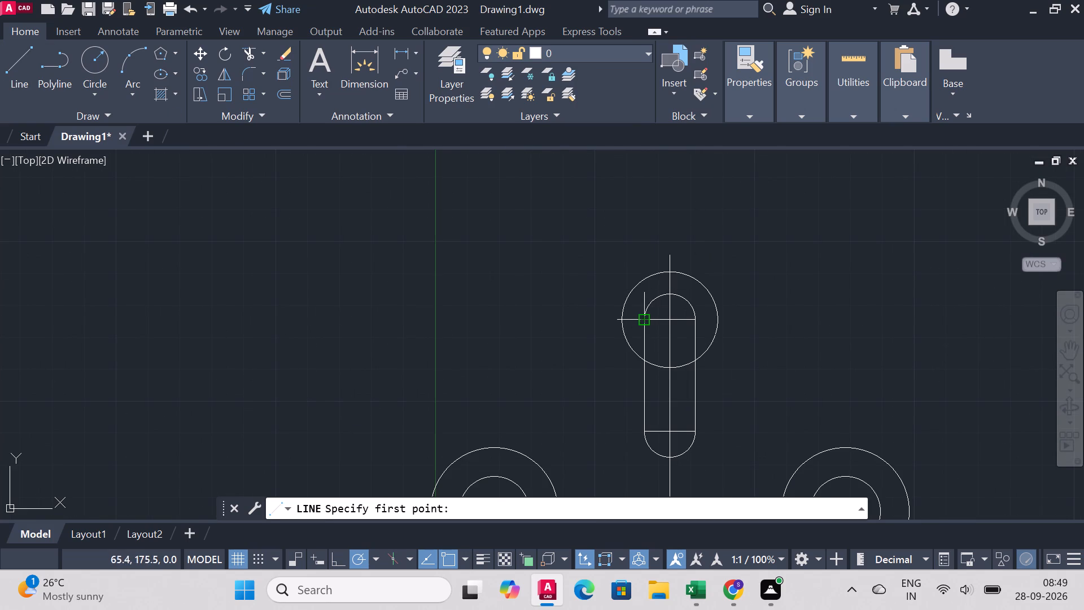
click(648, 323)
click(615, 317)
right_click(615, 316)
click(654, 332)
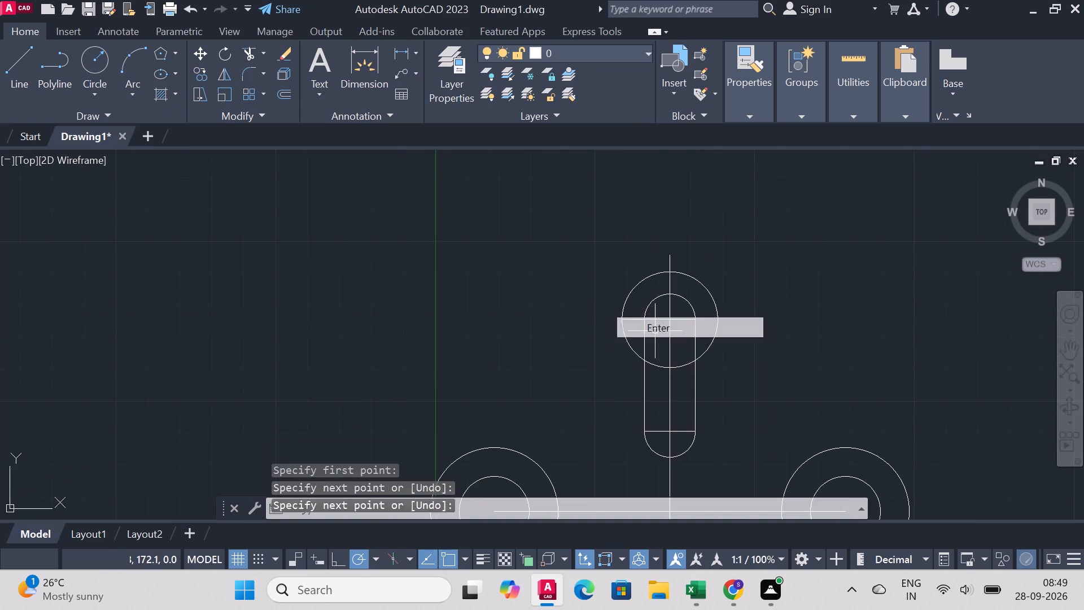
scroll(776, 297, up, 2)
right_click(776, 298)
click(843, 229)
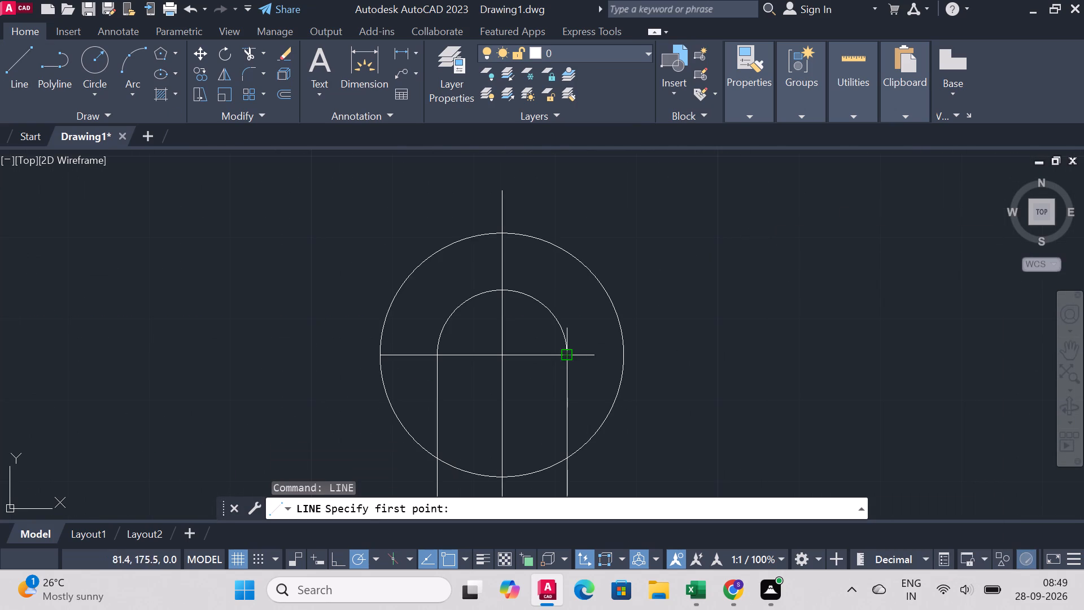
click(572, 358)
click(624, 352)
right_click(627, 347)
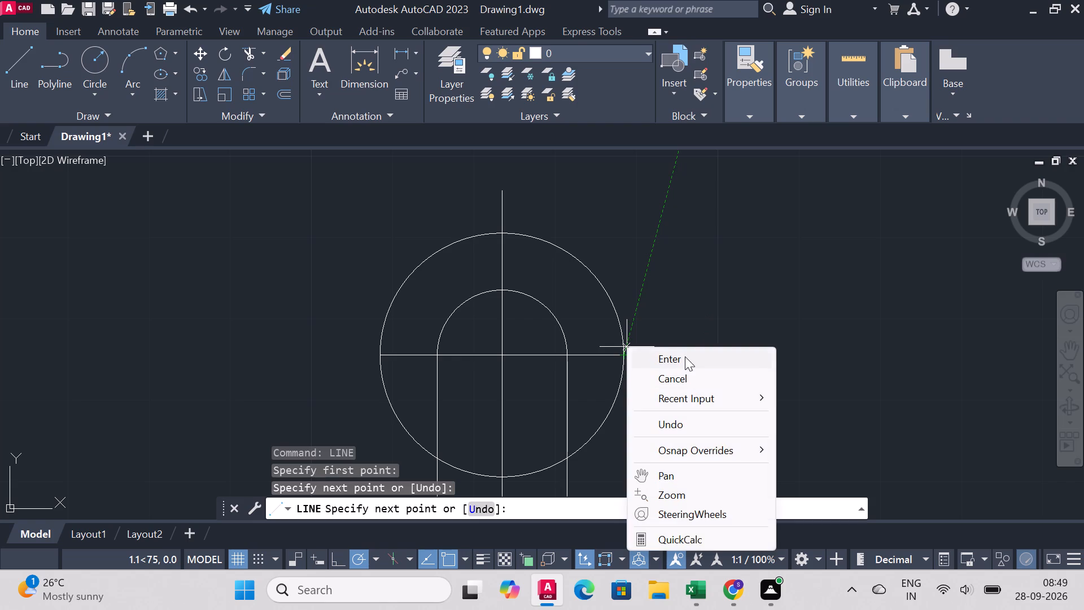
click(685, 356)
Trim away the lower half of the radius 15 circle below the horizontal line, leaving the arc above the slot.
scroll(747, 335, down, 2)
scroll(738, 426, up, 1)
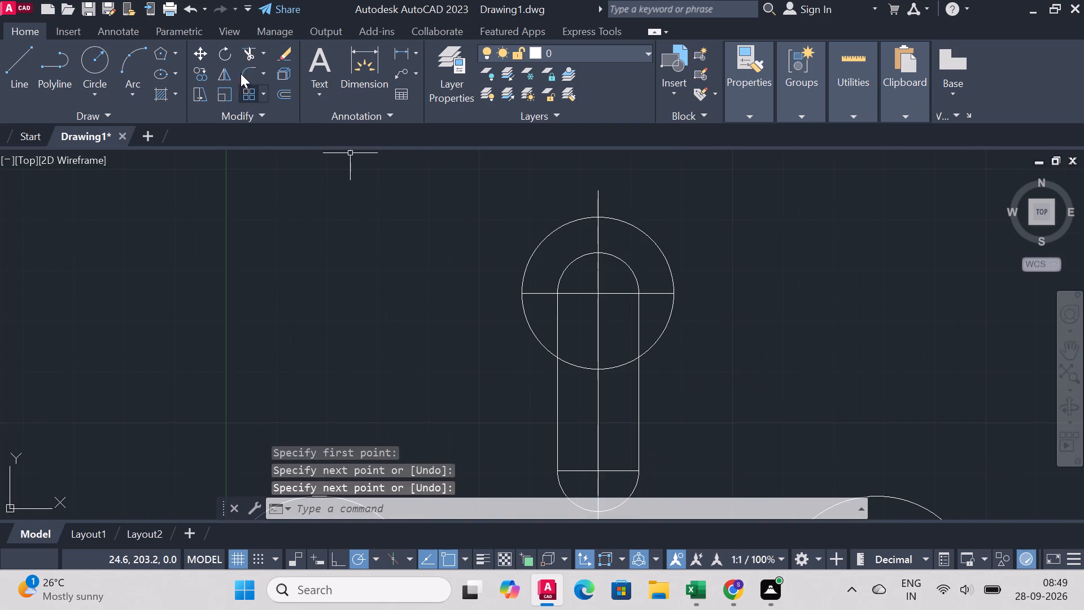
click(242, 58)
click(534, 332)
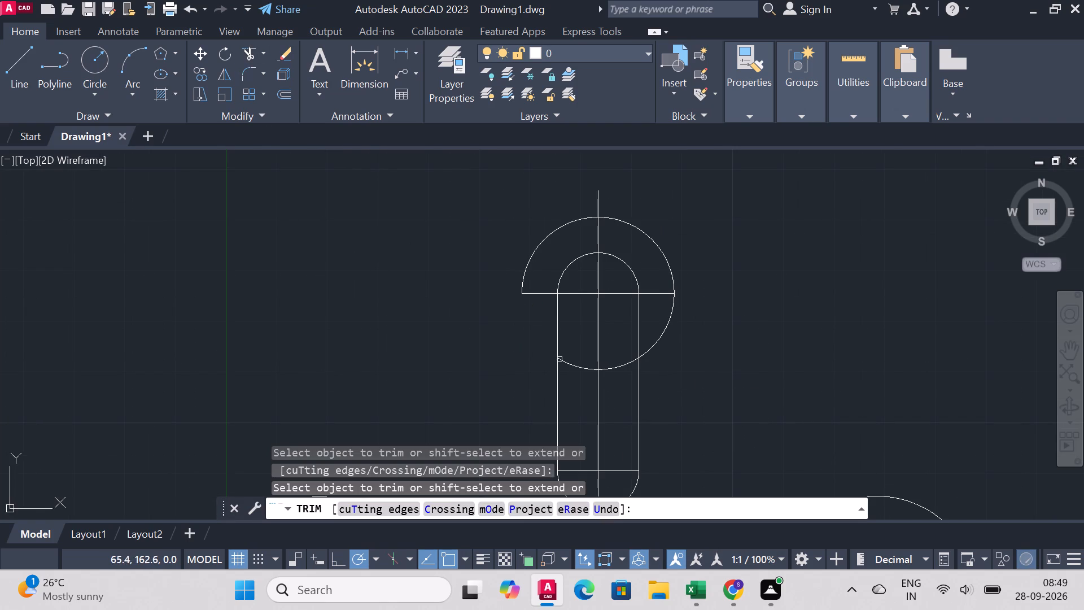
click(568, 363)
click(615, 364)
click(618, 371)
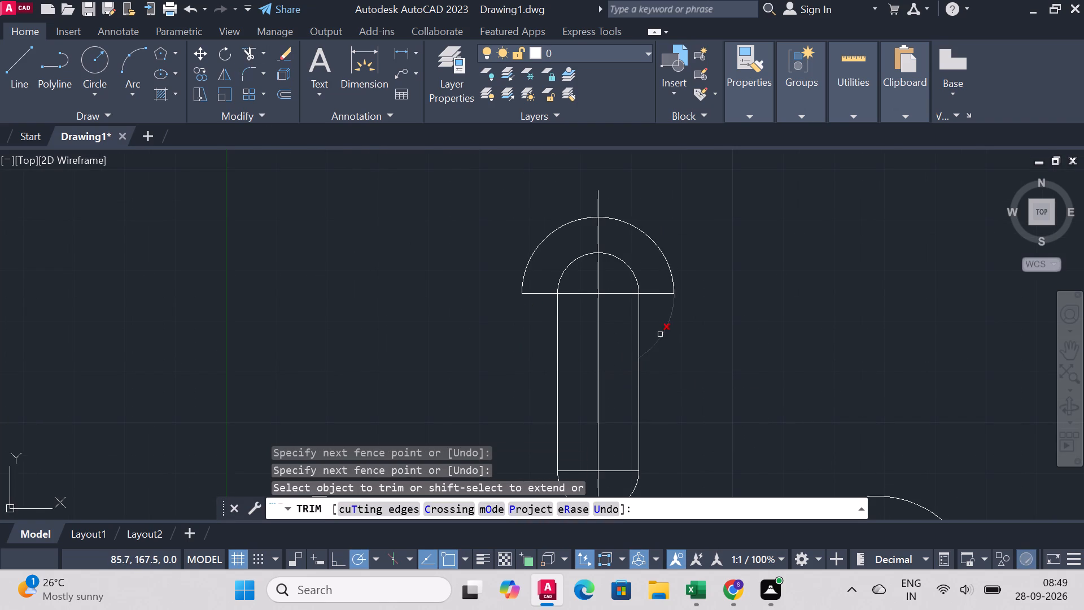
click(660, 334)
scroll(710, 308, down, 4)
scroll(786, 358, up, 3)
right_click(709, 227)
click(775, 242)
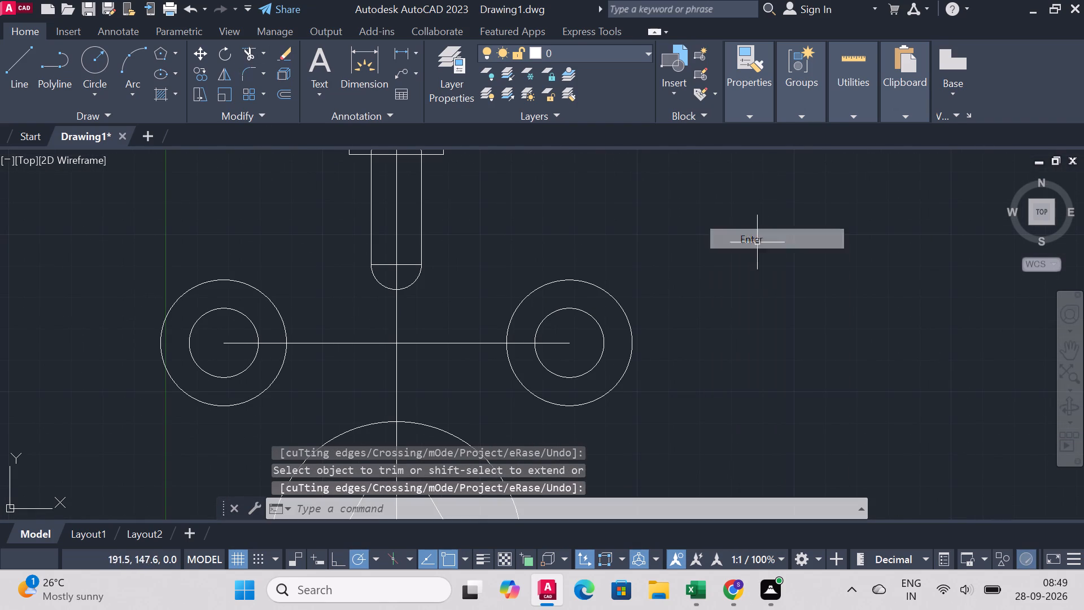
Draw two vertical lines from the ends of the radius 15 arc down to the horizontal line joining the hole centers.
click(33, 69)
scroll(617, 376, down, 2)
scroll(430, 268, up, 1)
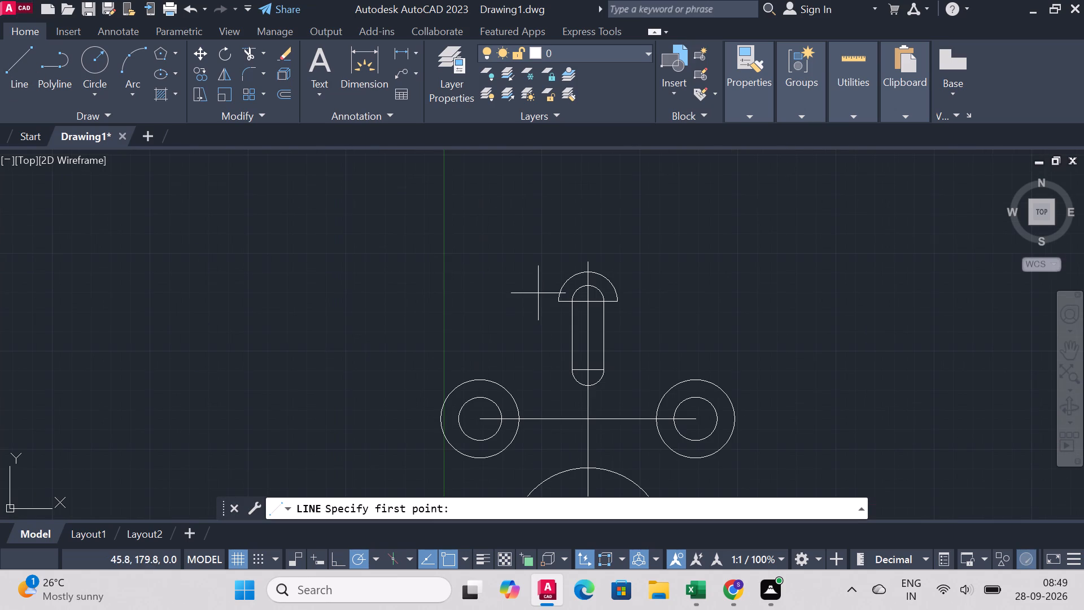
click(557, 305)
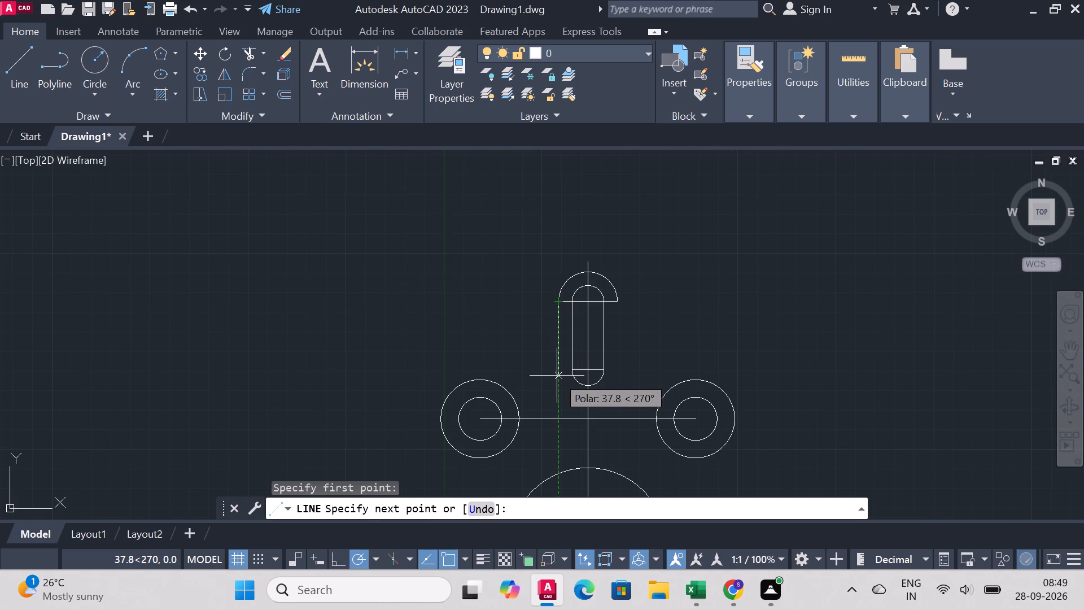
click(554, 418)
right_click(554, 415)
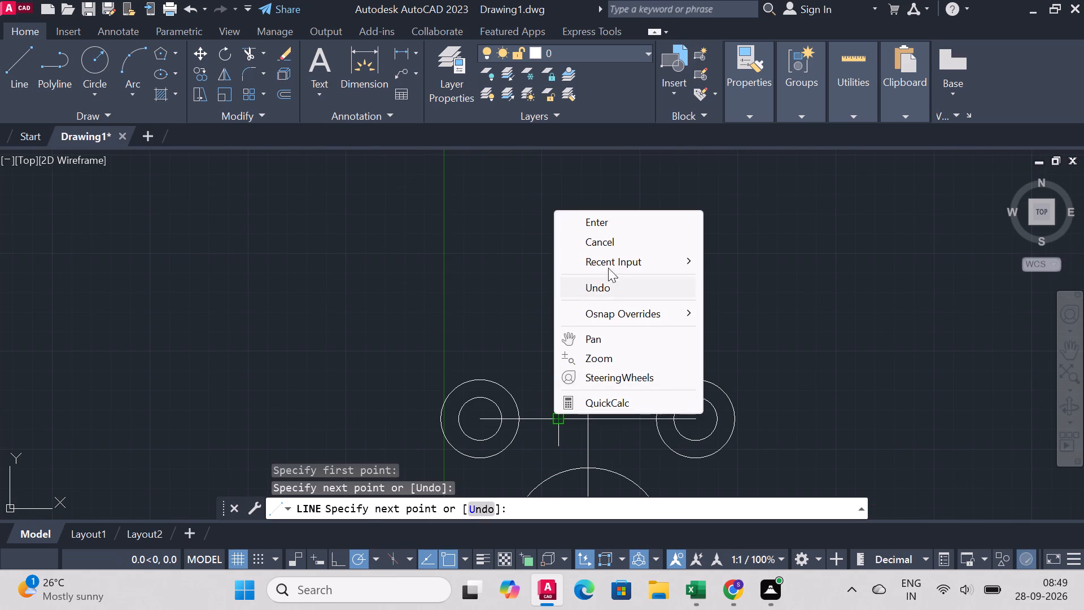
click(607, 221)
right_click(737, 229)
click(773, 234)
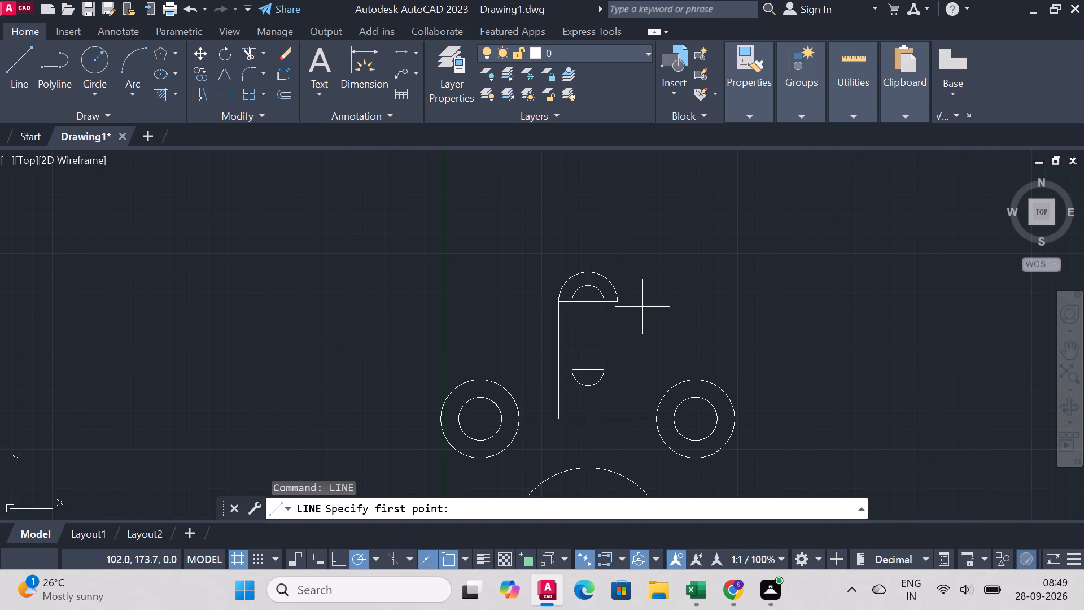
click(619, 299)
click(619, 415)
right_click(619, 412)
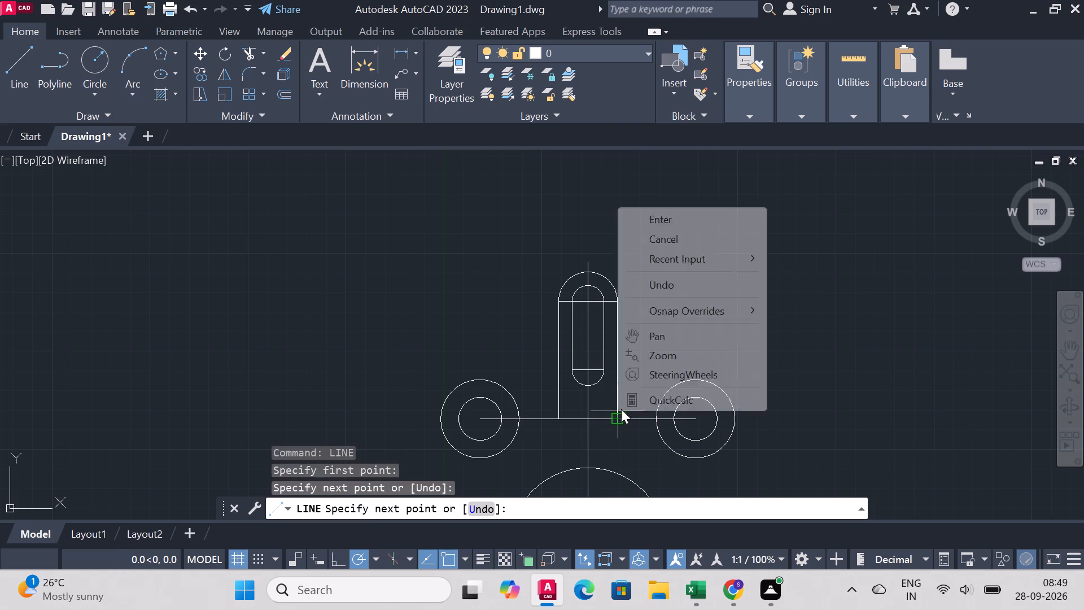
click(660, 220)
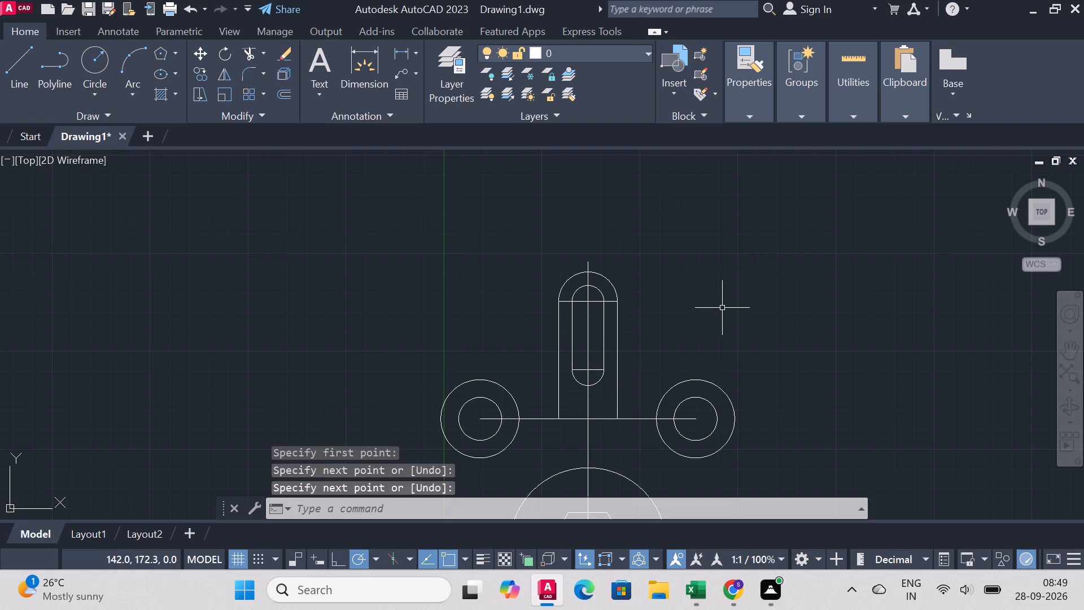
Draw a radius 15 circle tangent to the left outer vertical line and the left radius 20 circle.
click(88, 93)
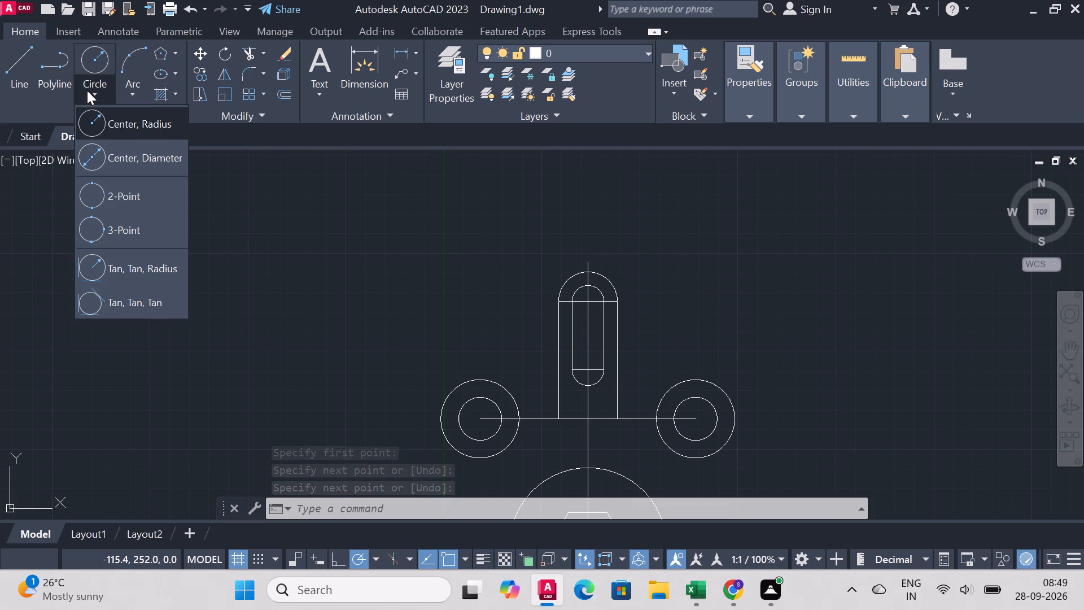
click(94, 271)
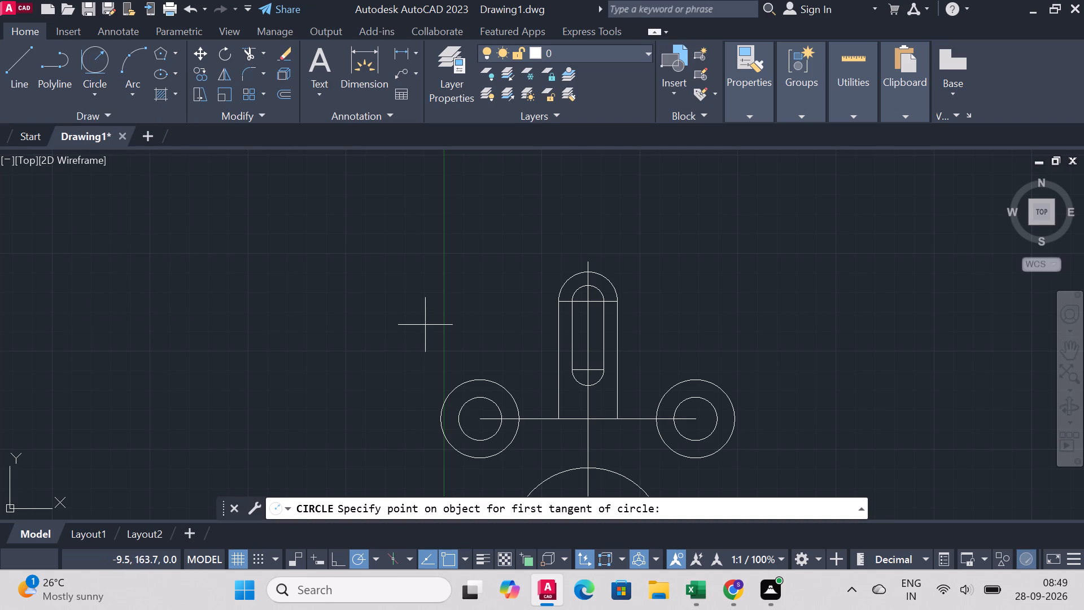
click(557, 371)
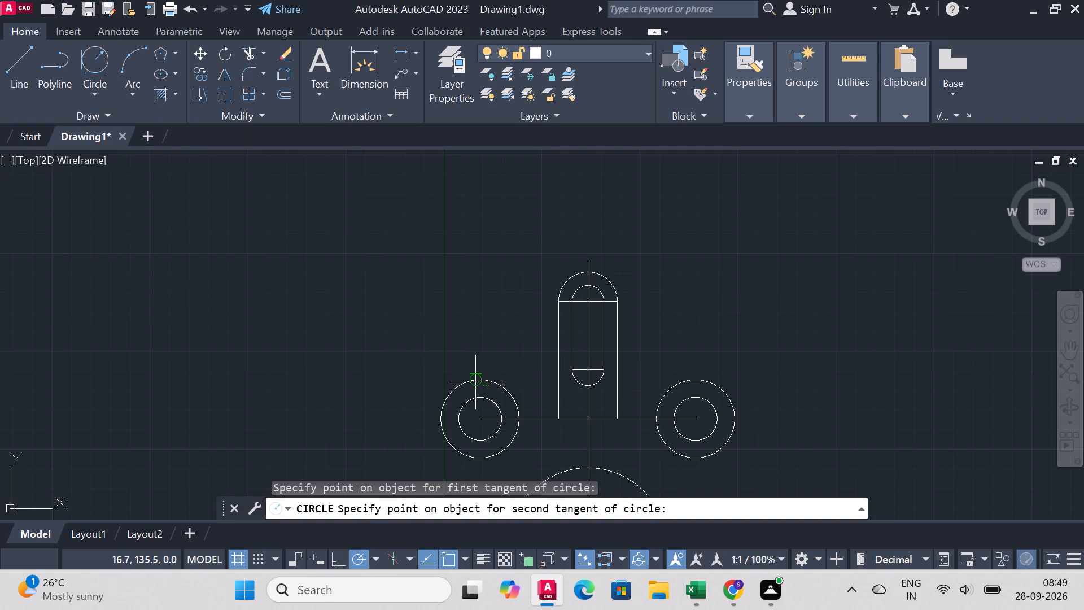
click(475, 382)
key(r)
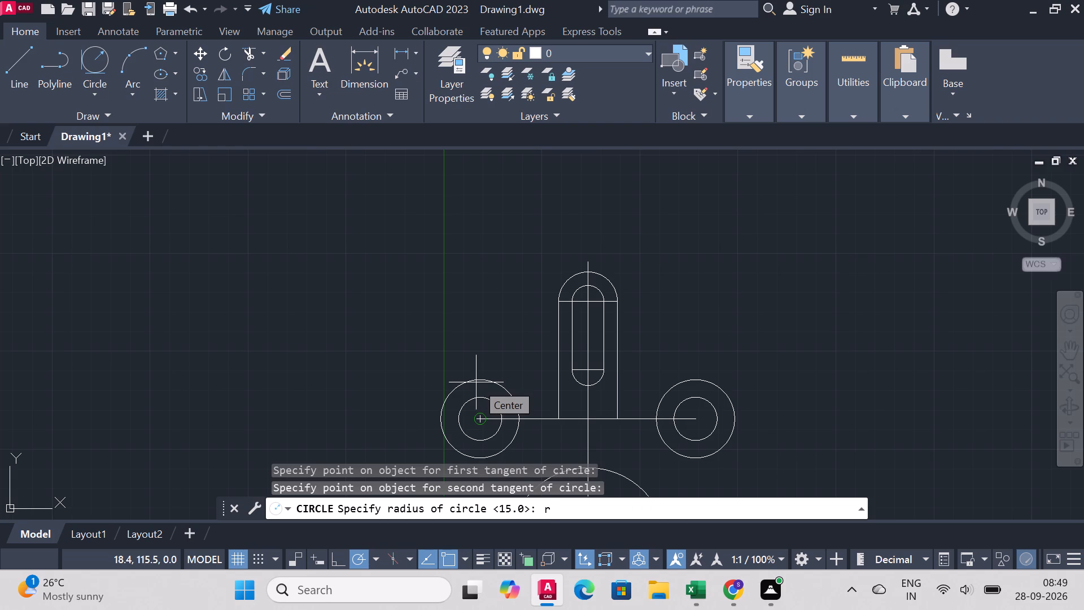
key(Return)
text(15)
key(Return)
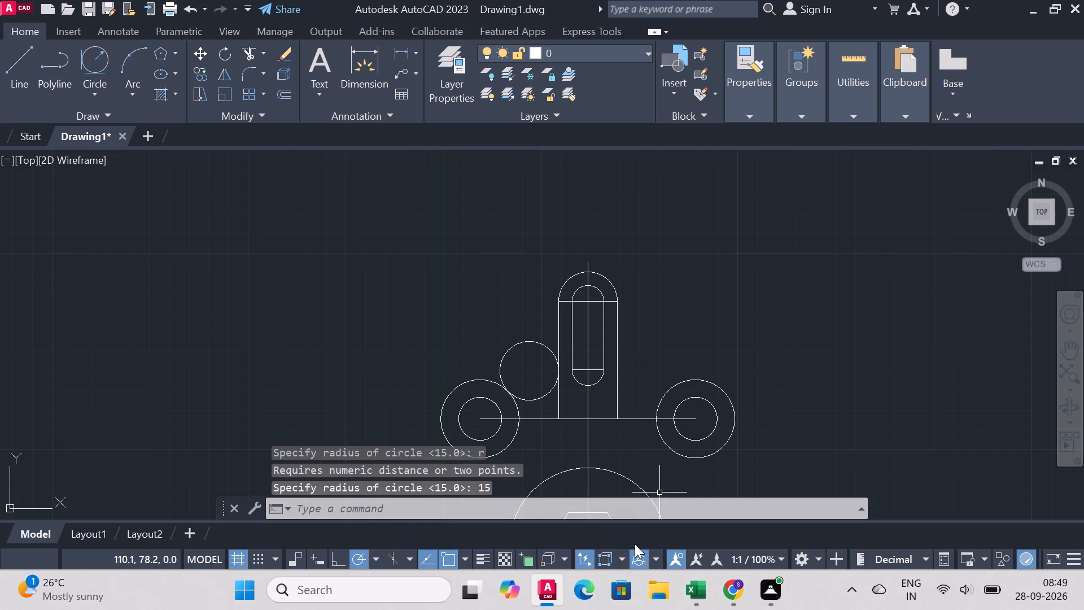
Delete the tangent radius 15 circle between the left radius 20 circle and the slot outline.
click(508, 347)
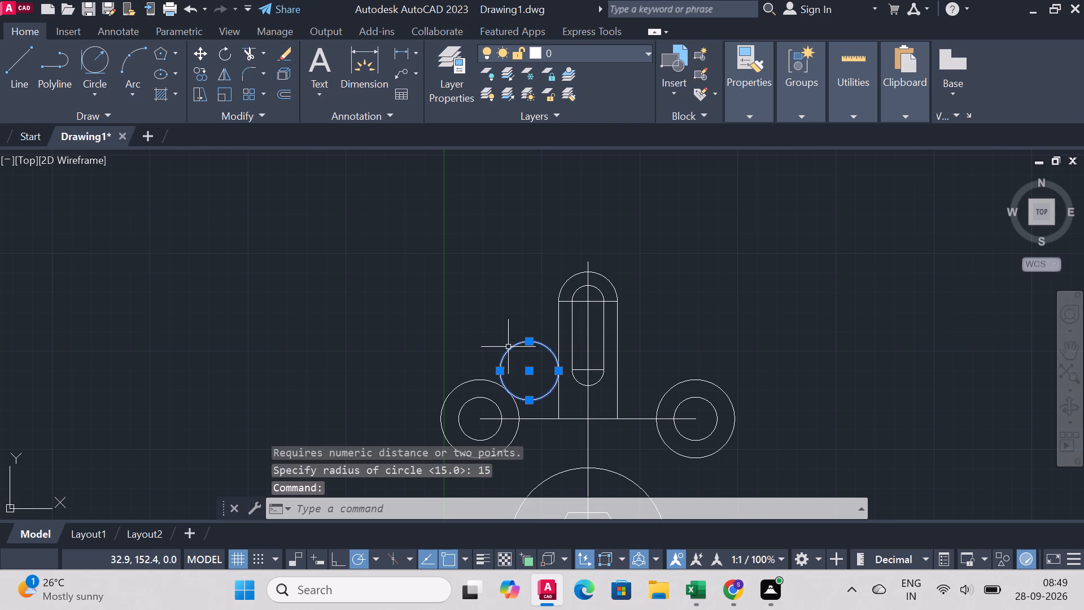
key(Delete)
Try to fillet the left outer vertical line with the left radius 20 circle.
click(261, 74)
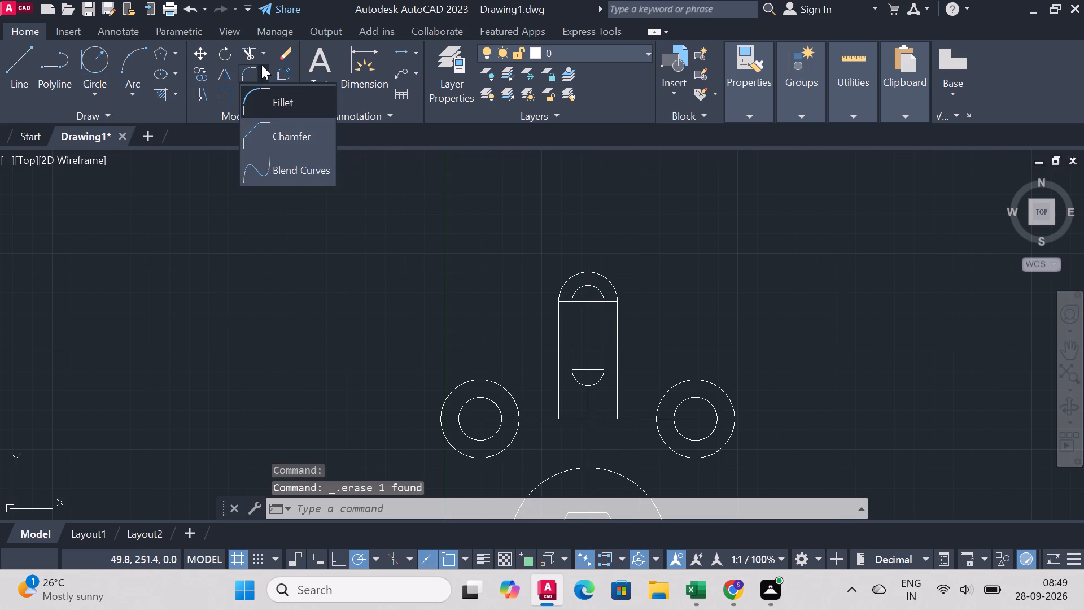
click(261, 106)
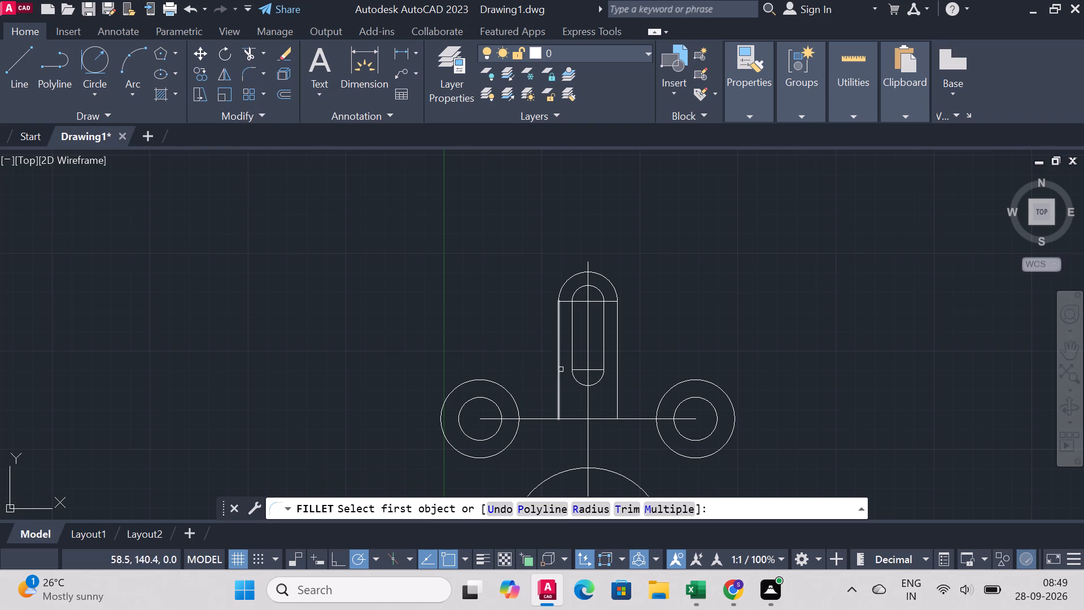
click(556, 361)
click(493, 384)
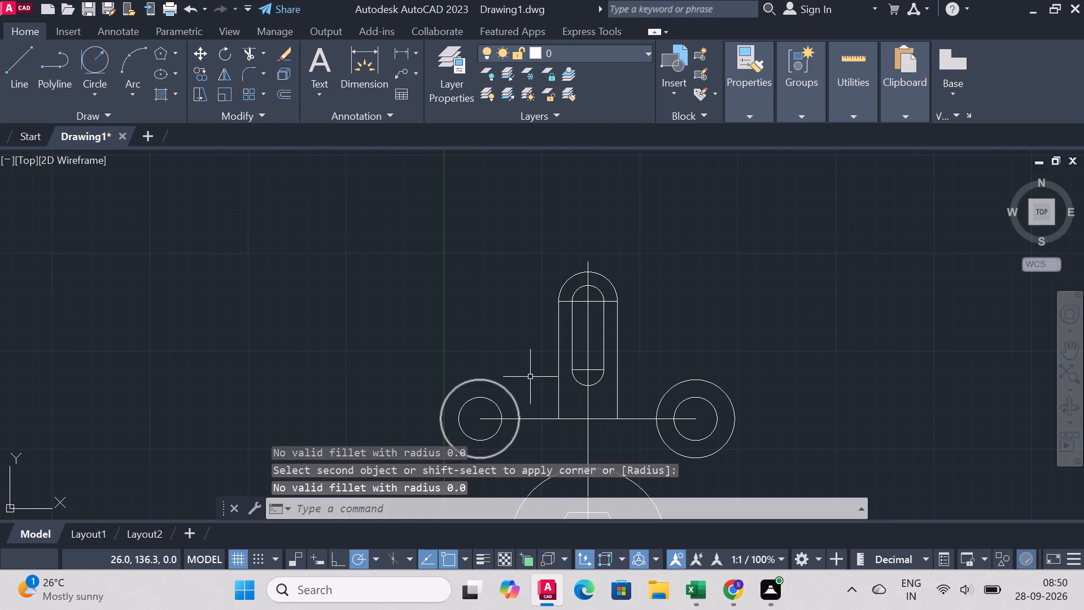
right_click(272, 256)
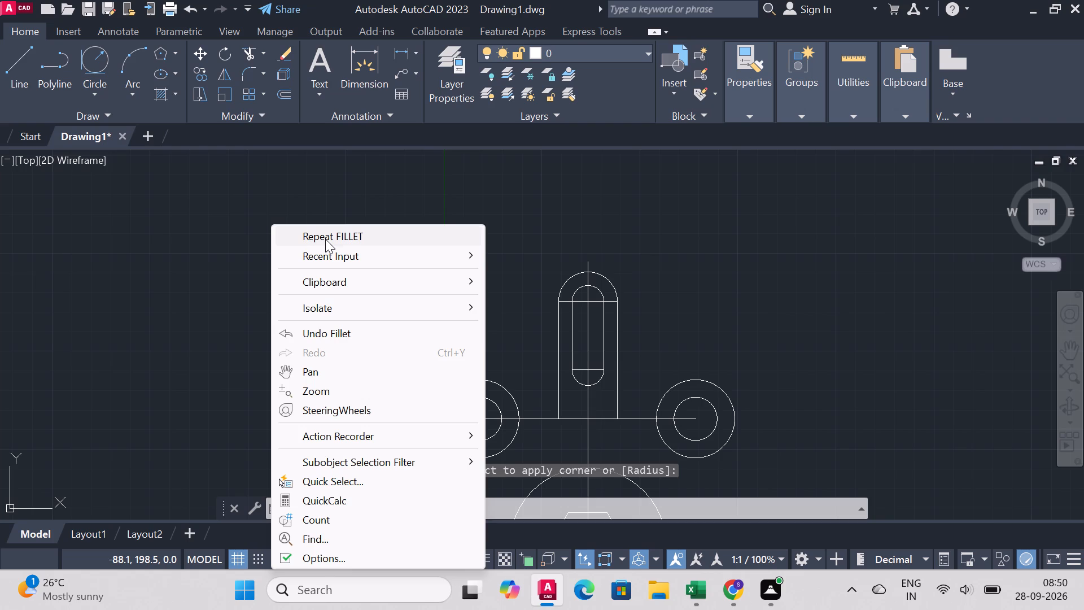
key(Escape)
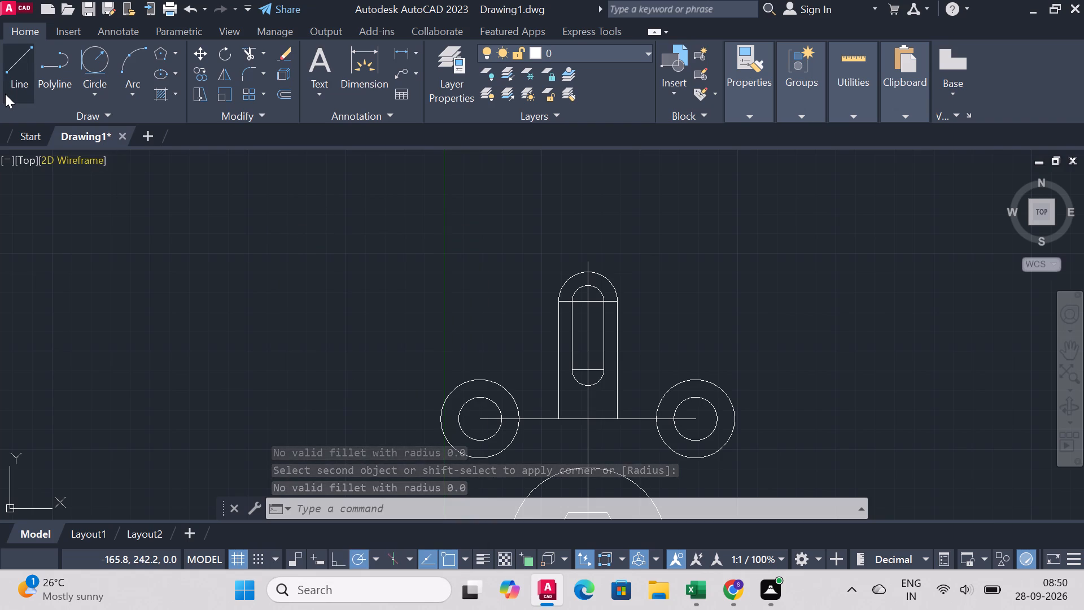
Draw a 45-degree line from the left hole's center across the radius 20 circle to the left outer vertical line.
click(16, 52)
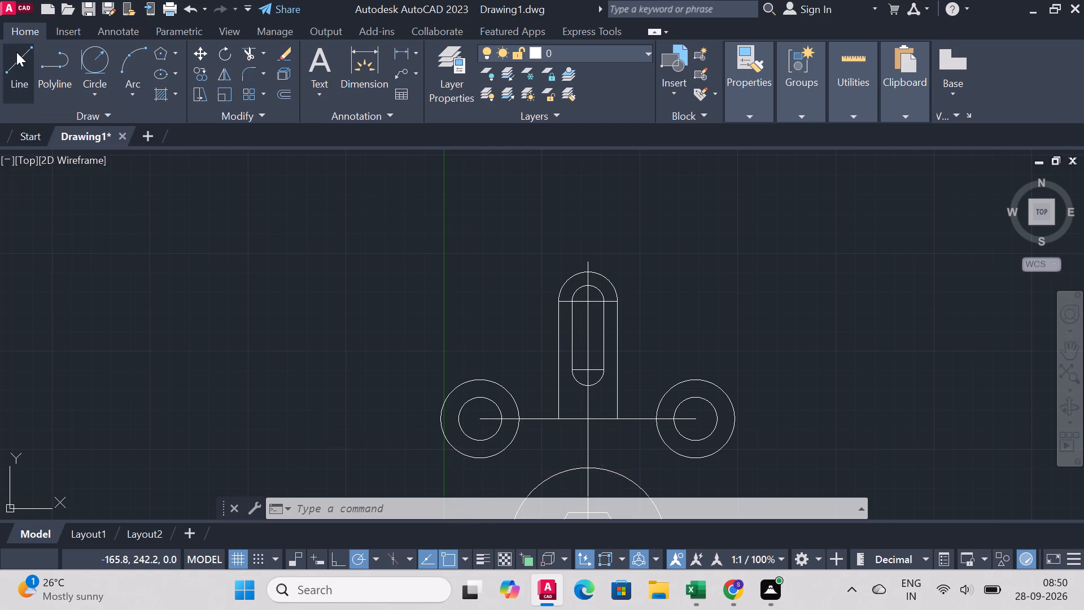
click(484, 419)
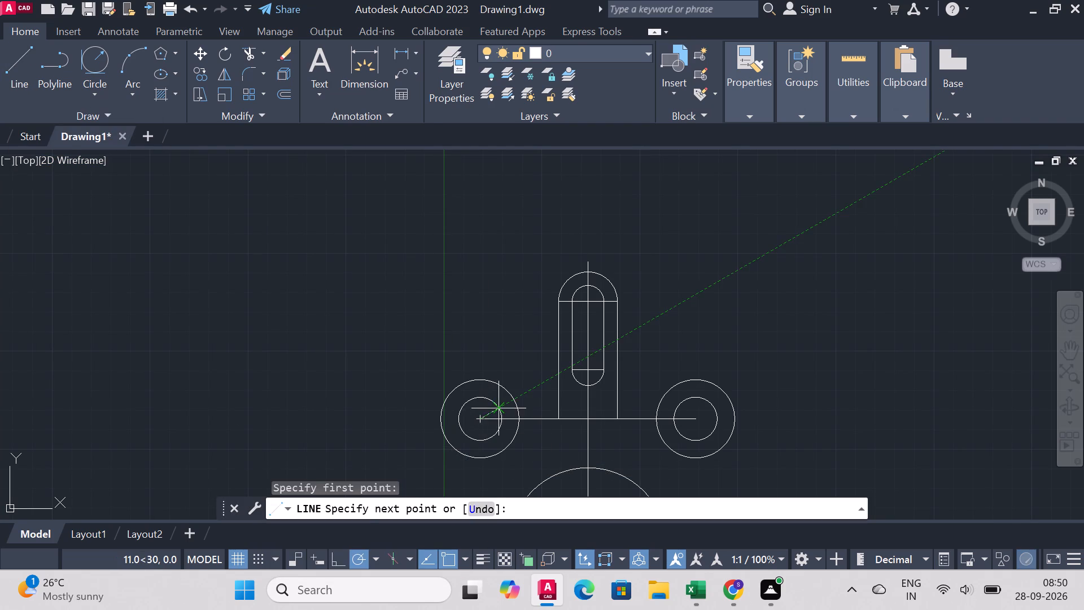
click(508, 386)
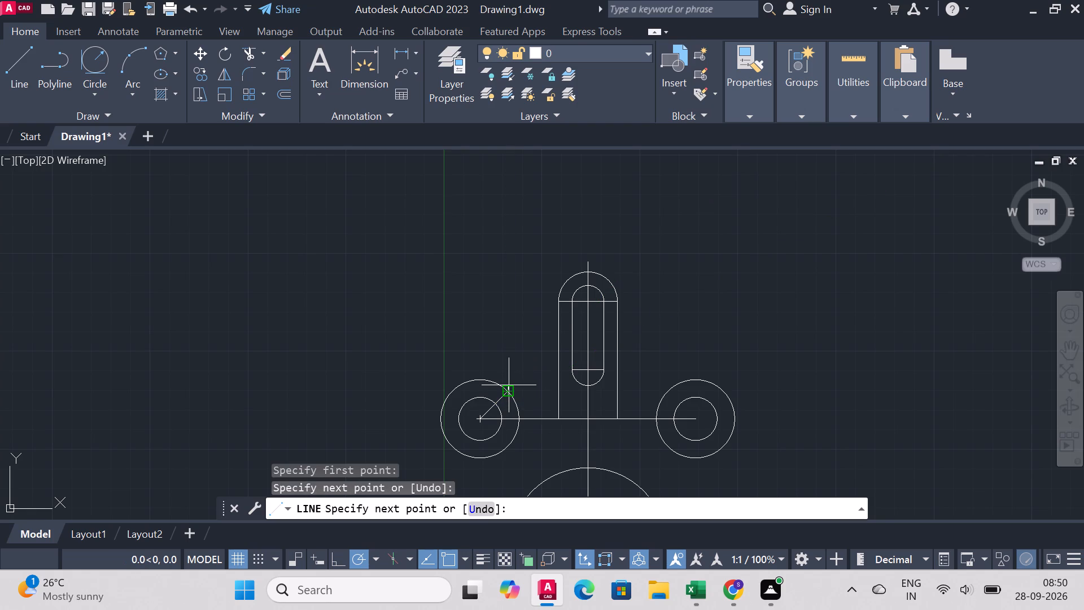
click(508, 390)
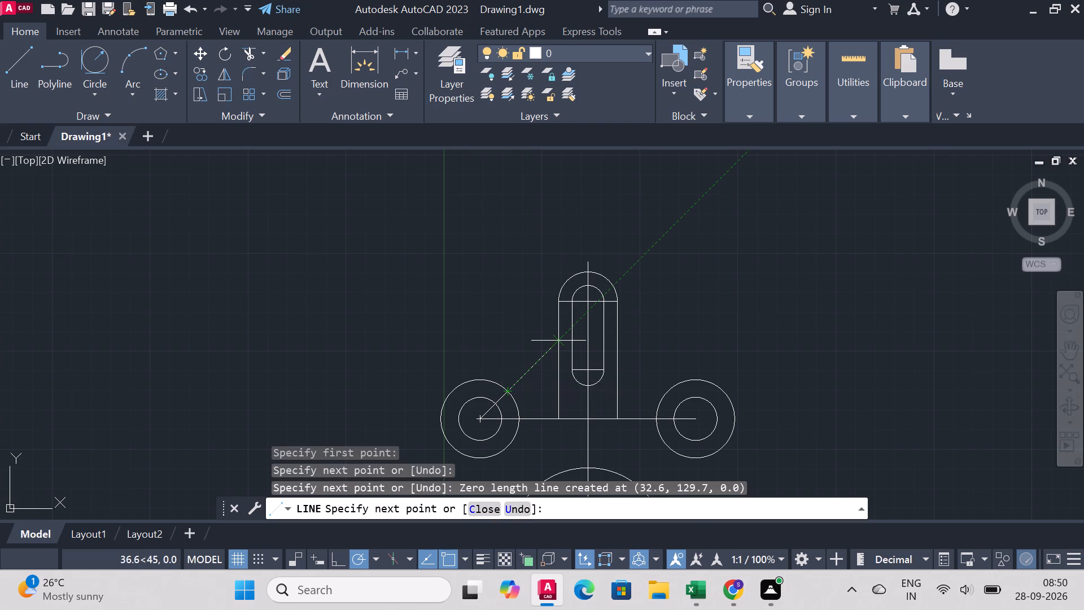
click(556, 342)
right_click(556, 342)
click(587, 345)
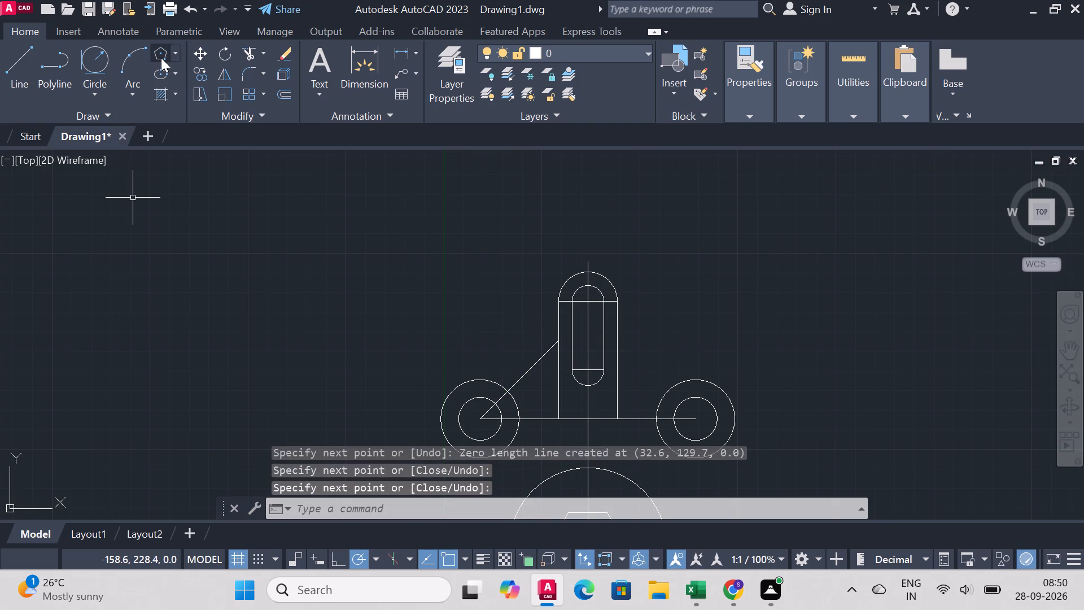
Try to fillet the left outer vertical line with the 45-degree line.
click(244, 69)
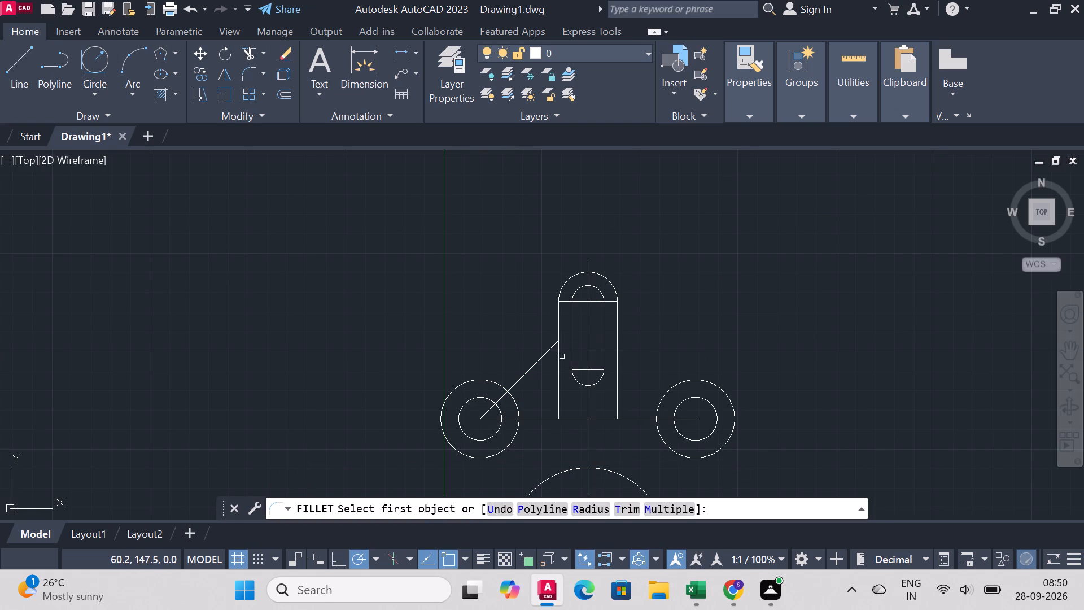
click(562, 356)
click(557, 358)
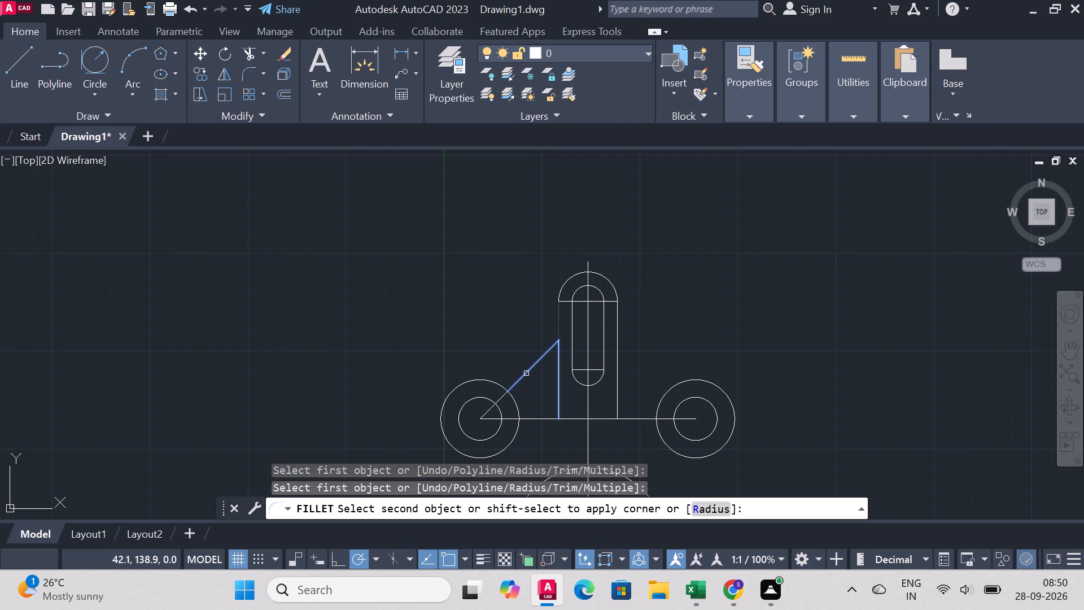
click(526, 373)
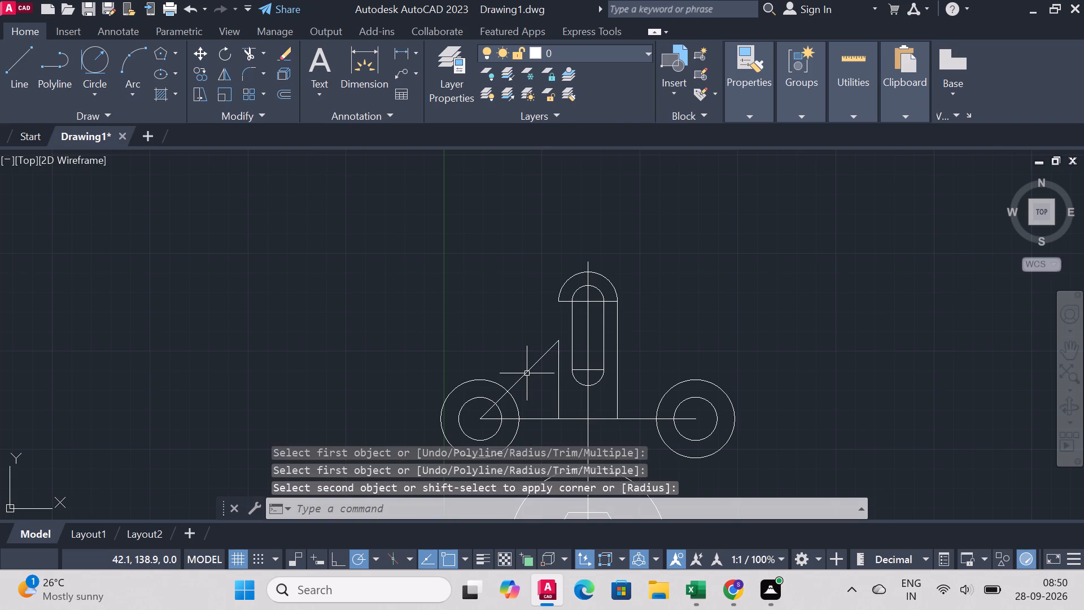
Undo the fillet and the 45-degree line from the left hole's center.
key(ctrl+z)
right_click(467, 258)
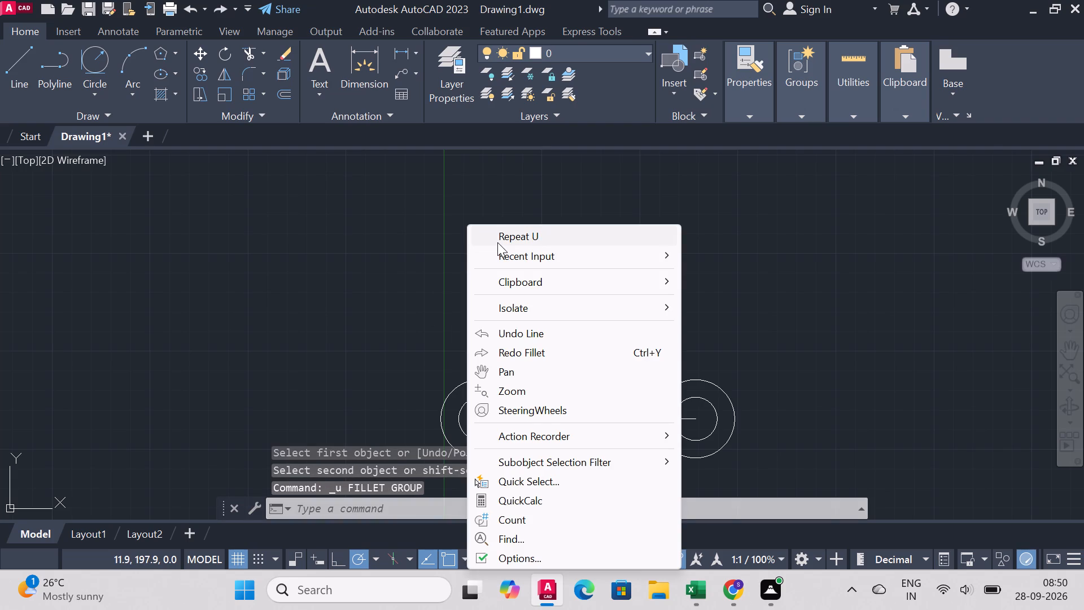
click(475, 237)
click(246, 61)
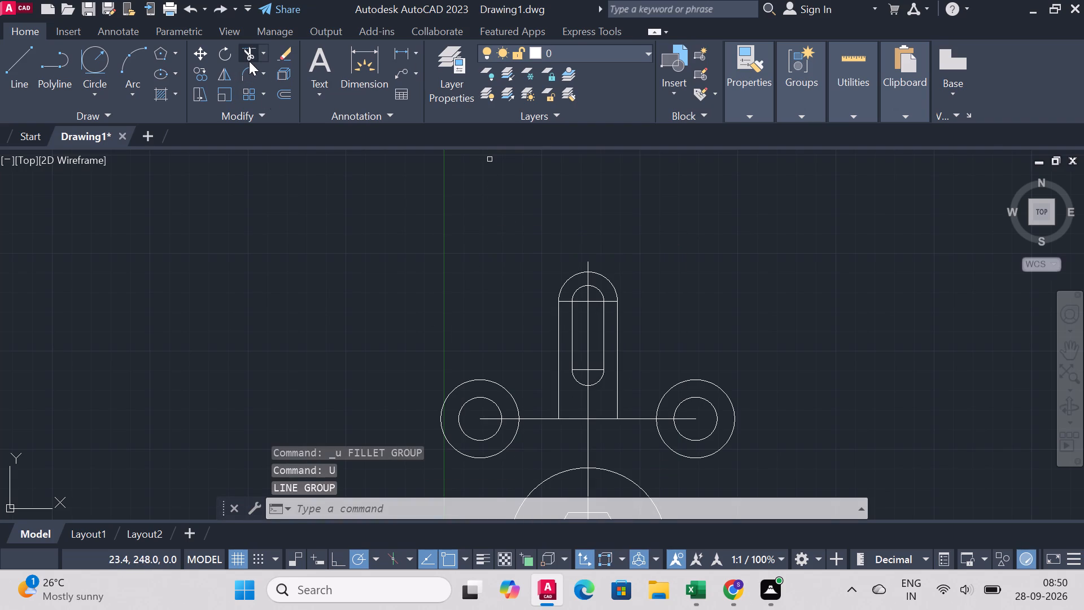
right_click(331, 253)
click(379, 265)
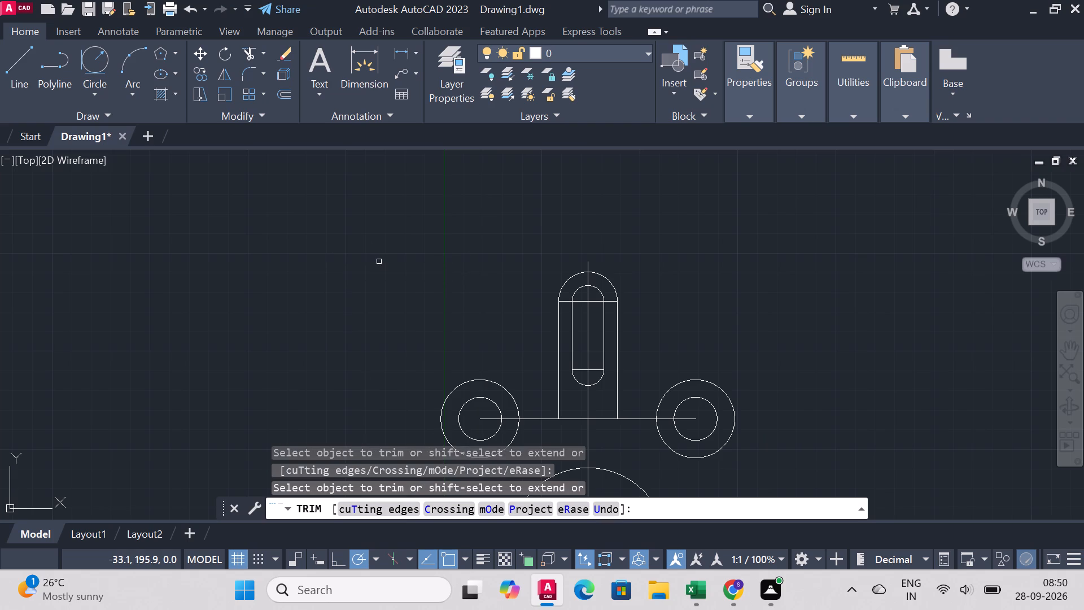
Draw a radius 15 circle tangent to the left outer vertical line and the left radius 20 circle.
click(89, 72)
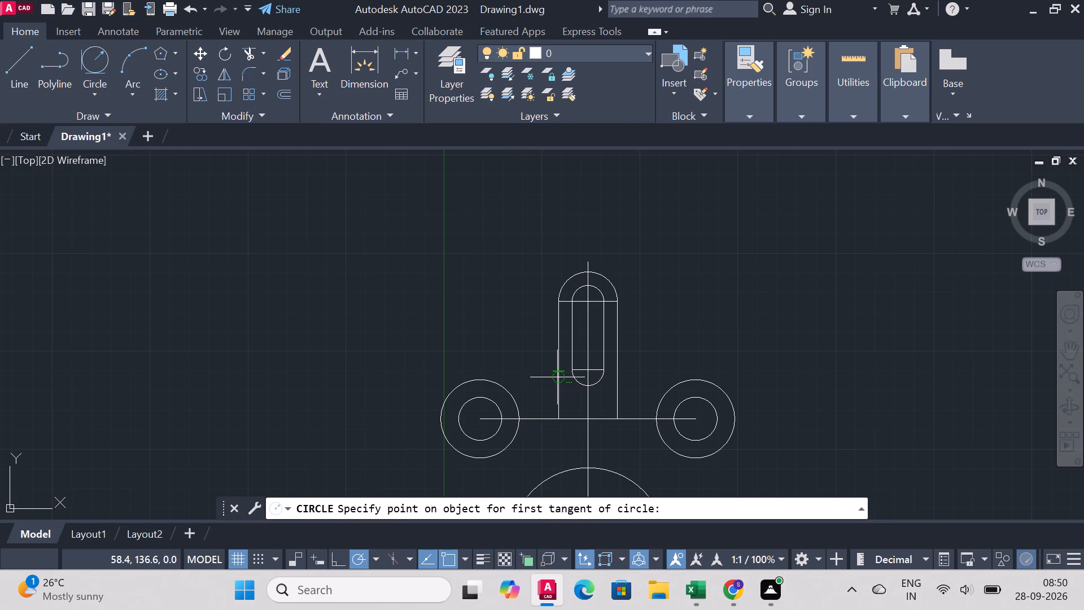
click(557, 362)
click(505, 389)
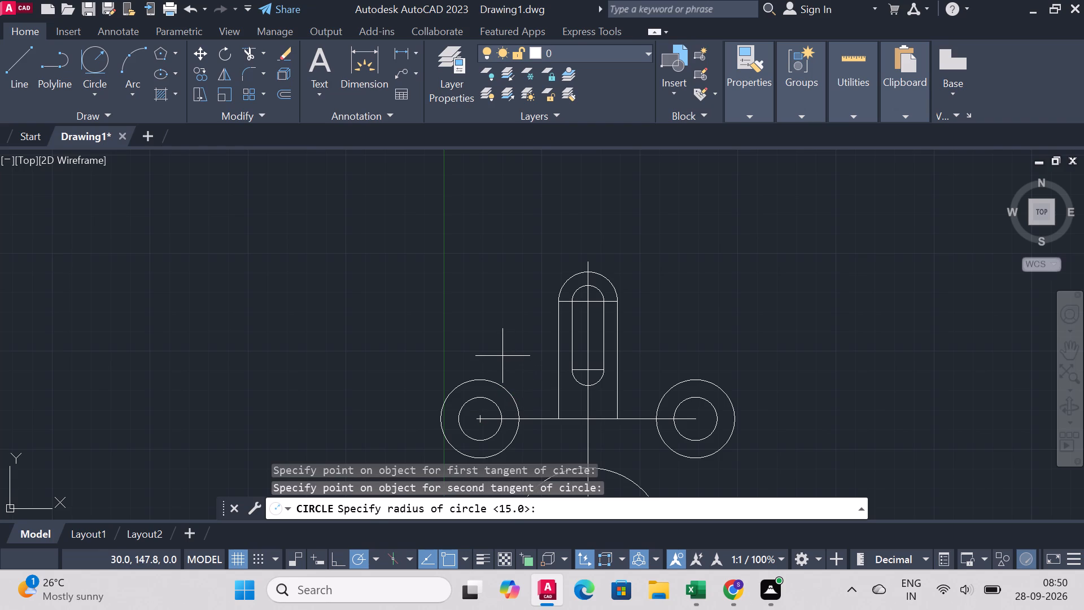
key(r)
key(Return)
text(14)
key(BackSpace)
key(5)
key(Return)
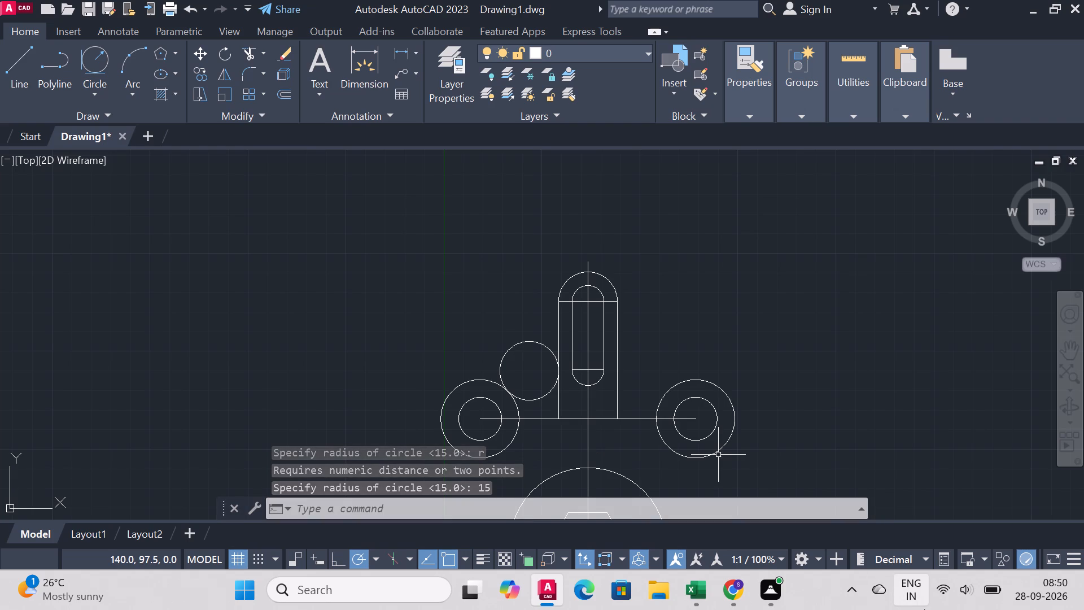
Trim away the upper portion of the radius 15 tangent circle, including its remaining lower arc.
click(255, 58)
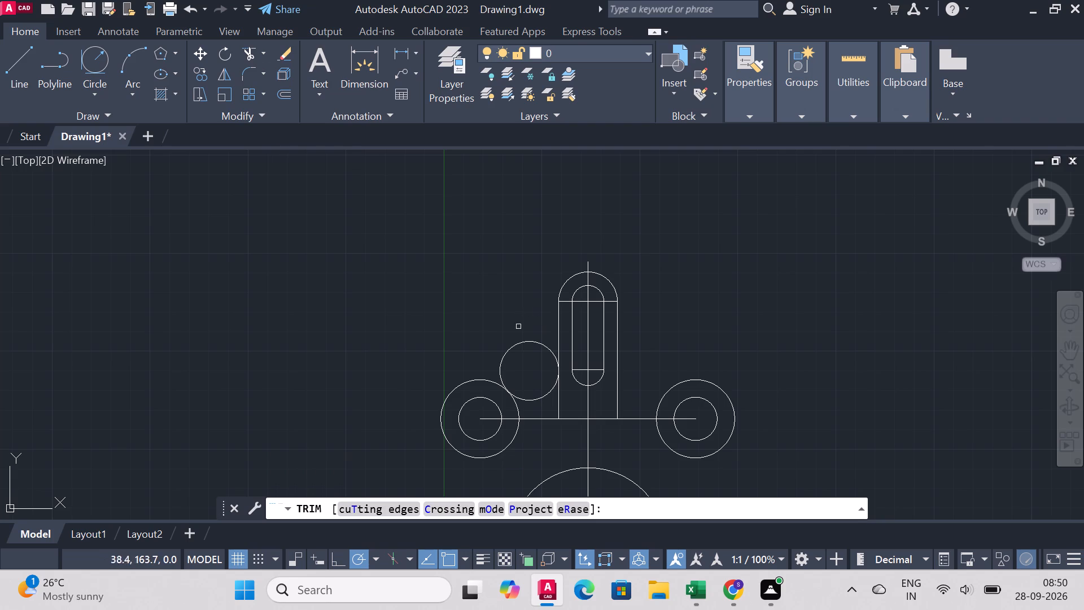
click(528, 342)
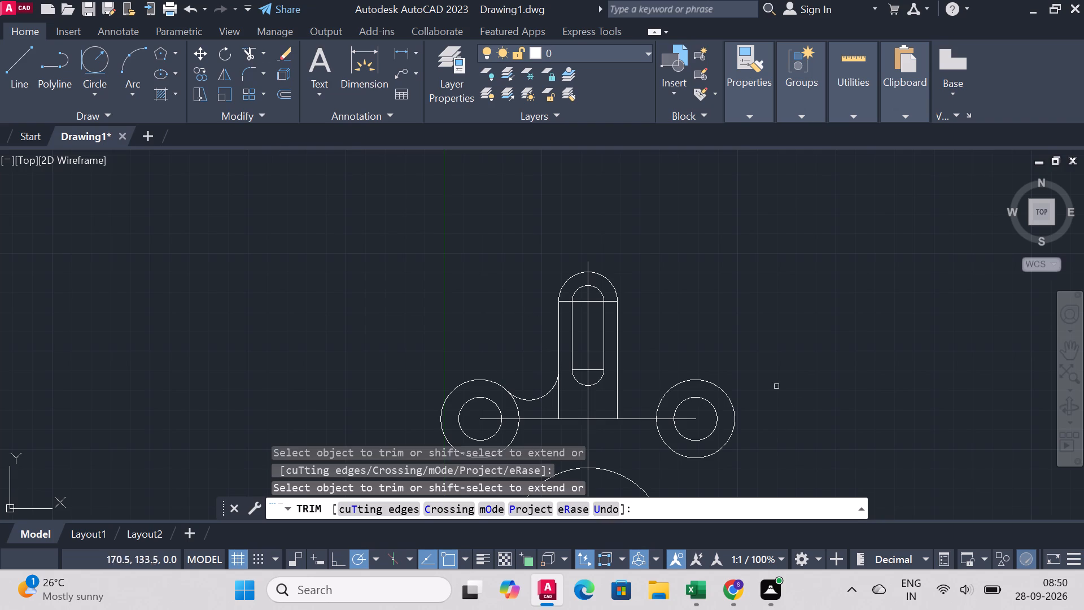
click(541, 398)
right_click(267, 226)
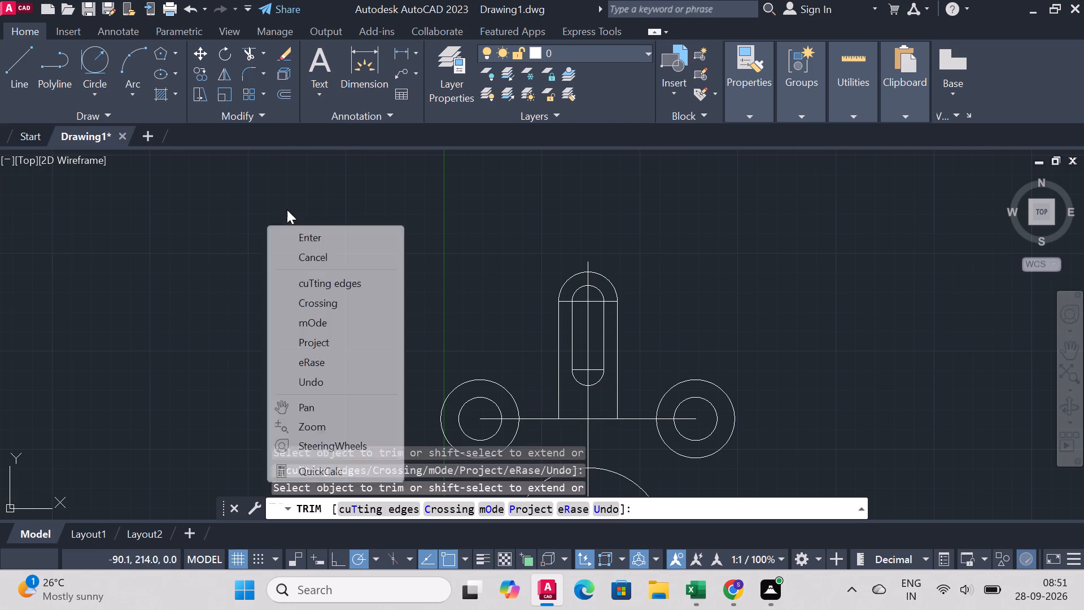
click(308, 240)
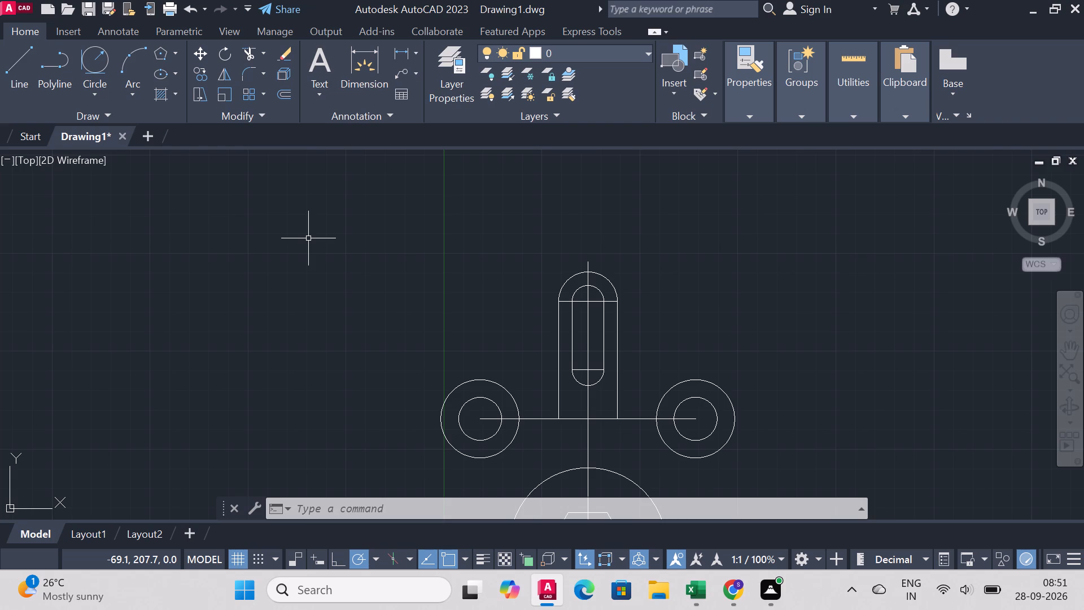
Draw a horizontal line about 49 long from the lower end of the slot's left side to above the left hole.
click(8, 60)
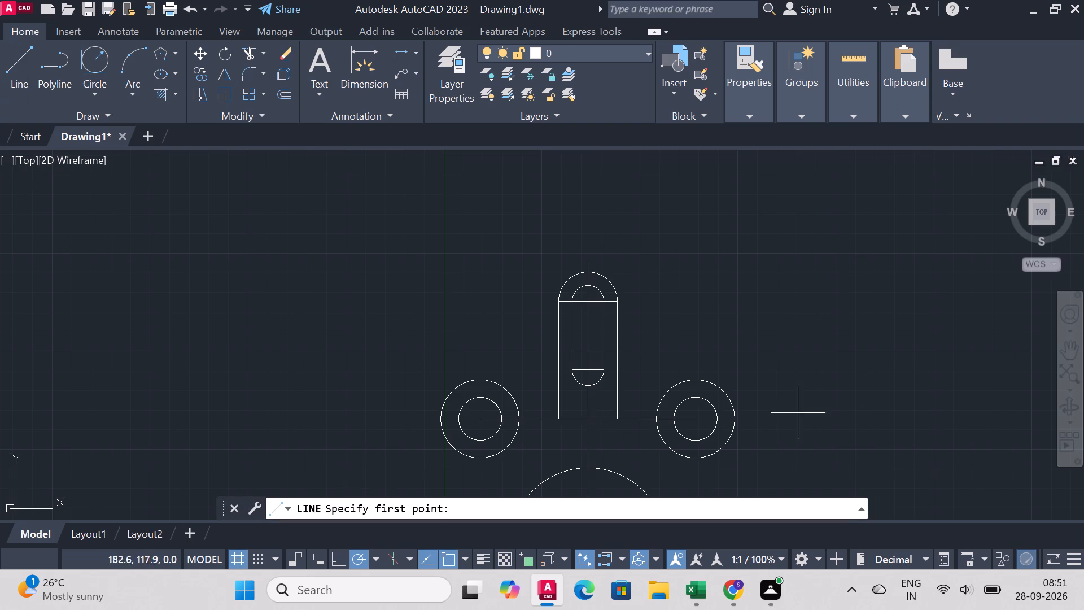
scroll(714, 397, up, 2)
click(349, 329)
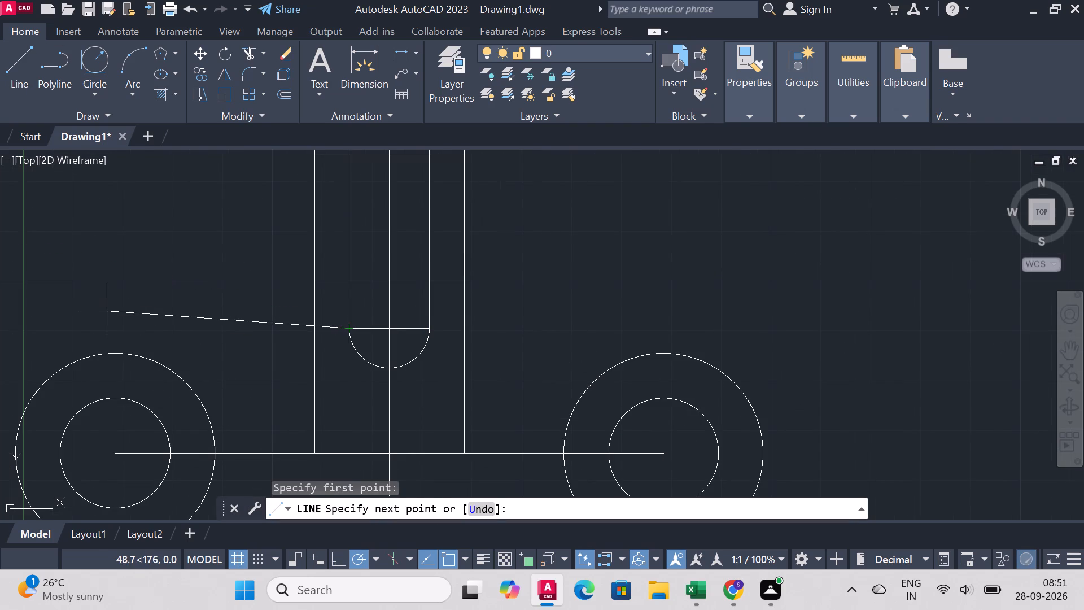
click(104, 323)
right_click(103, 319)
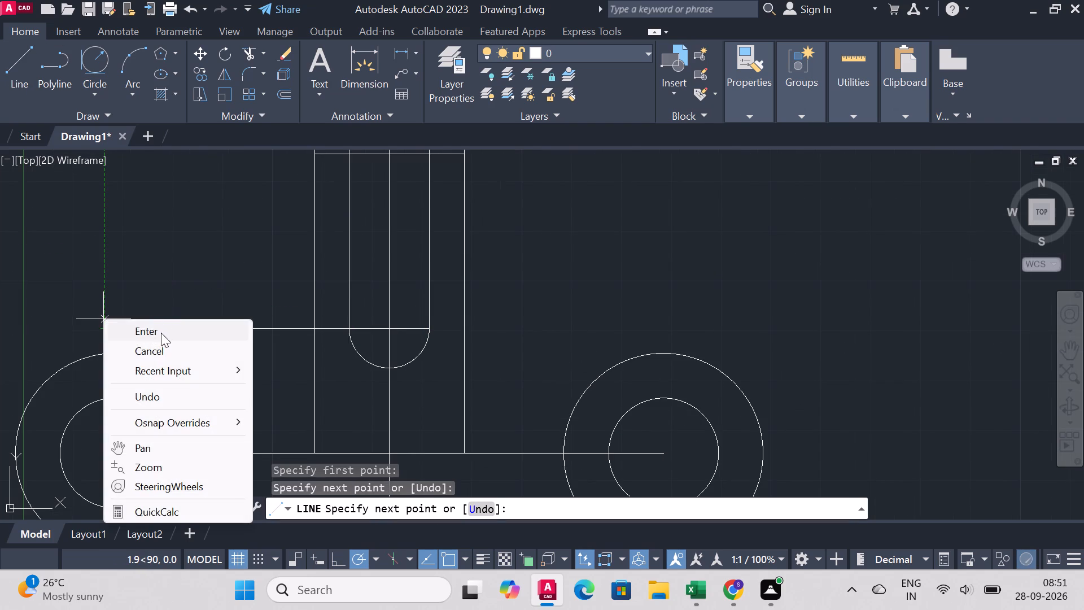
click(161, 332)
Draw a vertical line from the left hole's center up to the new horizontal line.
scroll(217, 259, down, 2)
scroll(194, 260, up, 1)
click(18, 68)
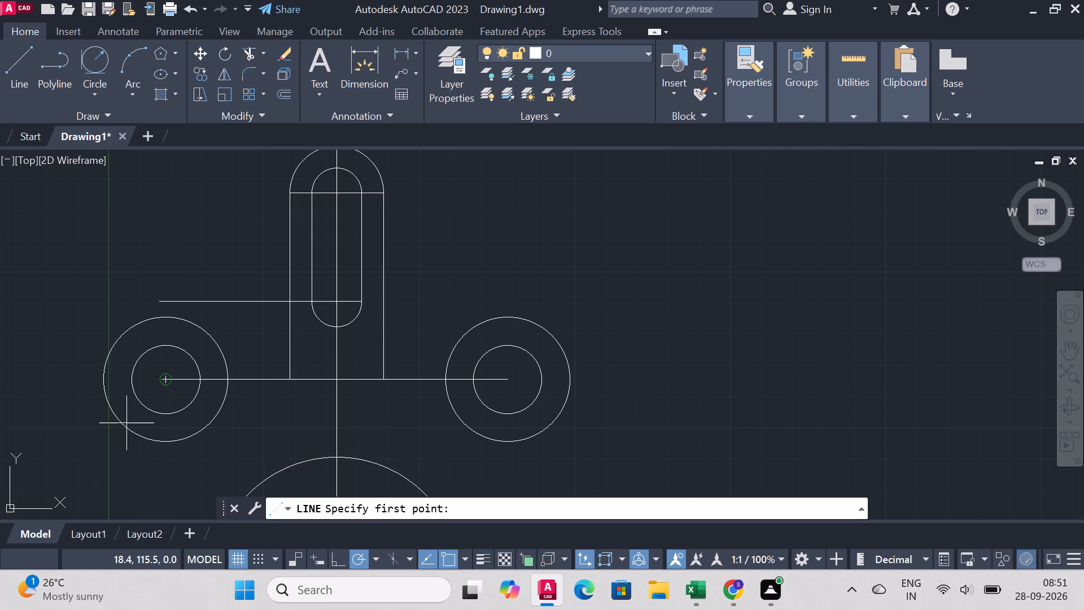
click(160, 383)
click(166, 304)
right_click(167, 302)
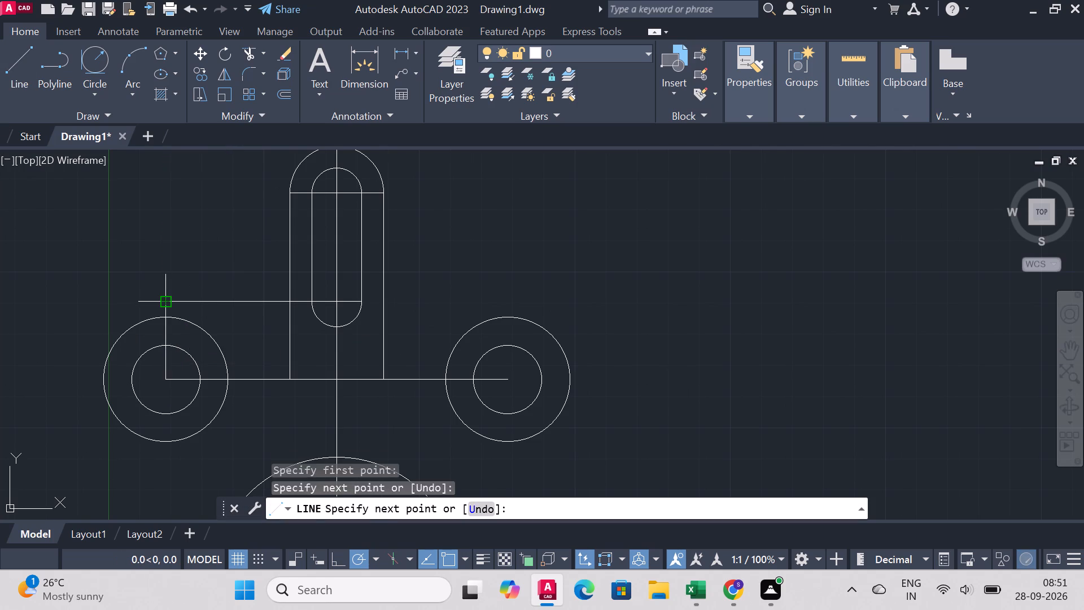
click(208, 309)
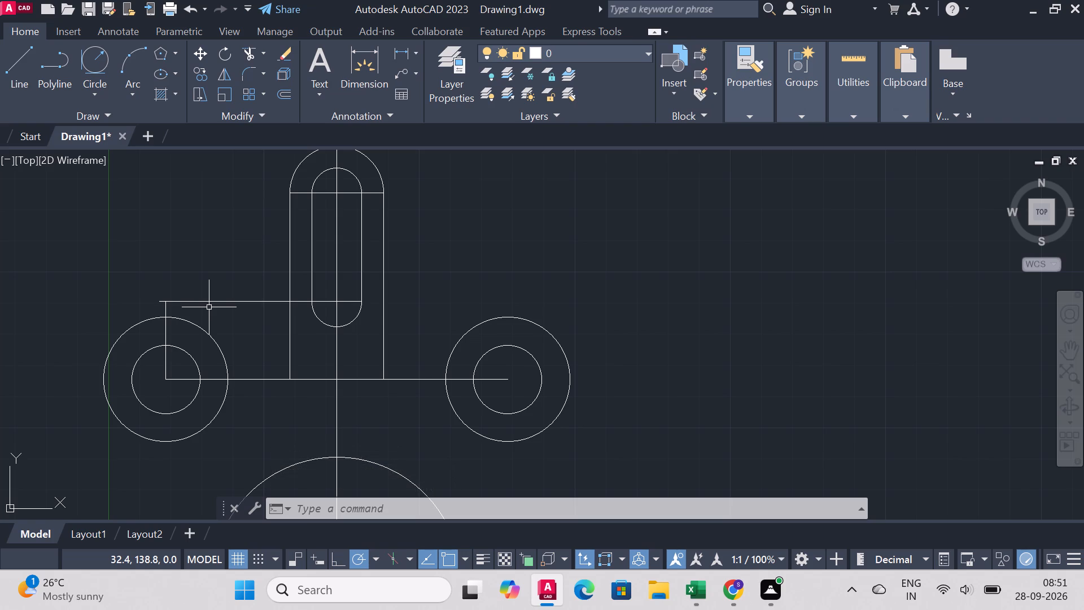
Draw a 45-degree line 20 long from the left hole's center to the radius 20 circle.
click(100, 55)
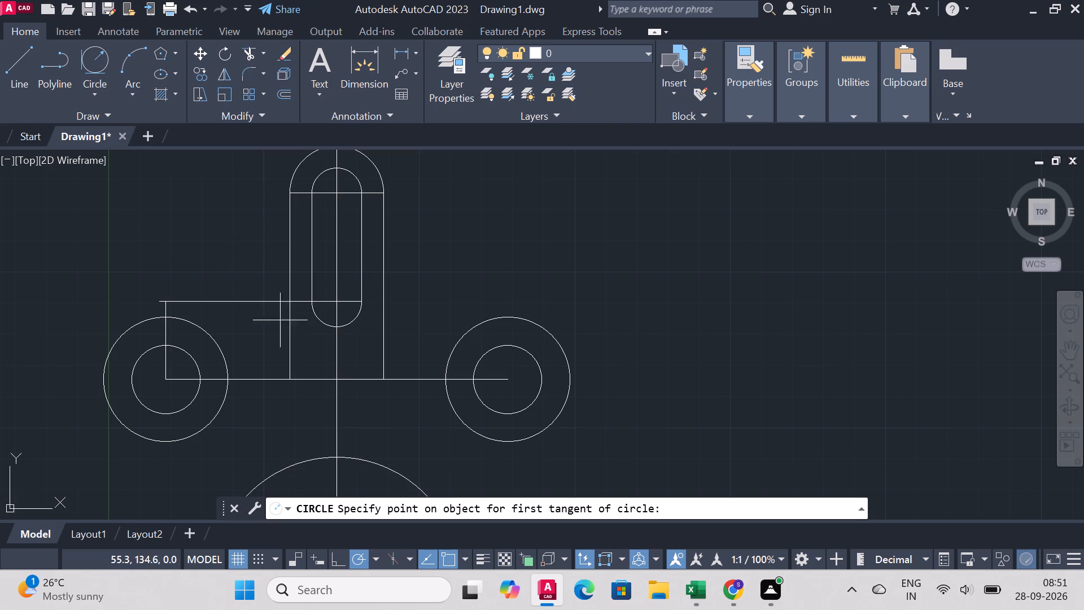
right_click(638, 247)
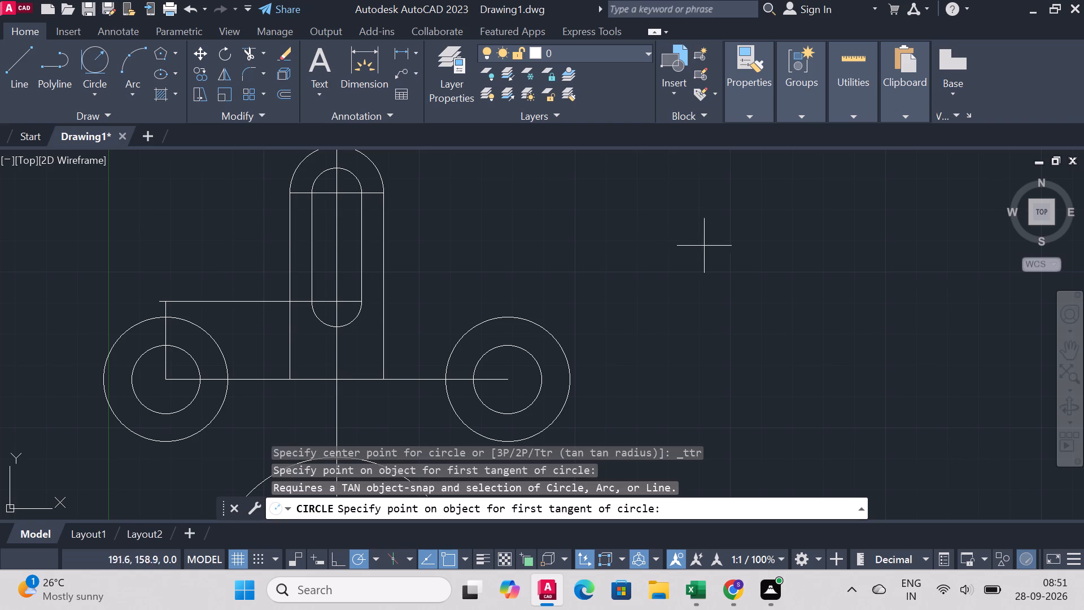
click(27, 55)
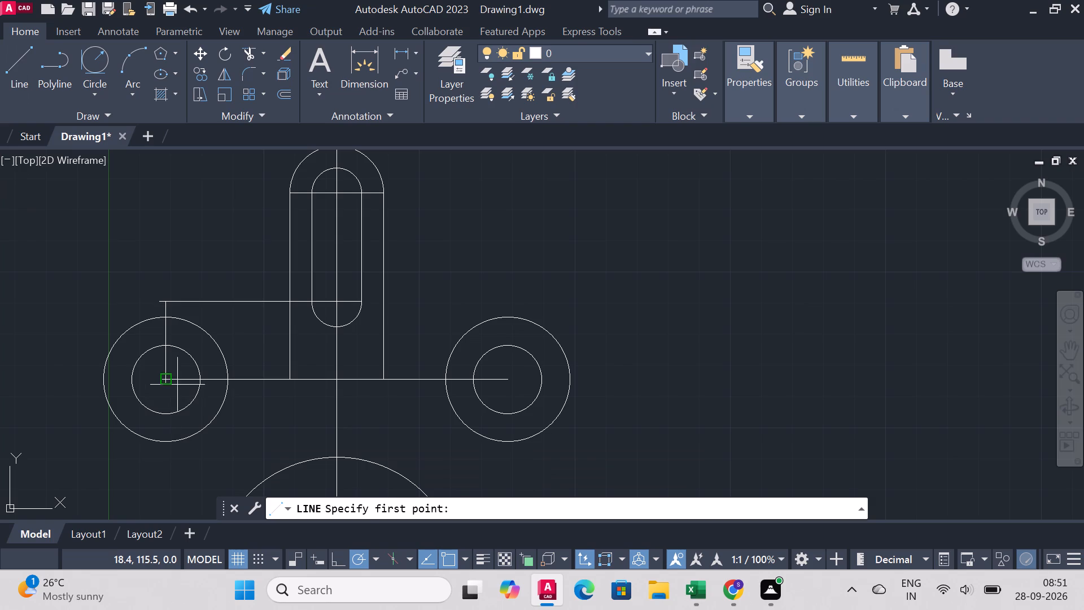
click(163, 381)
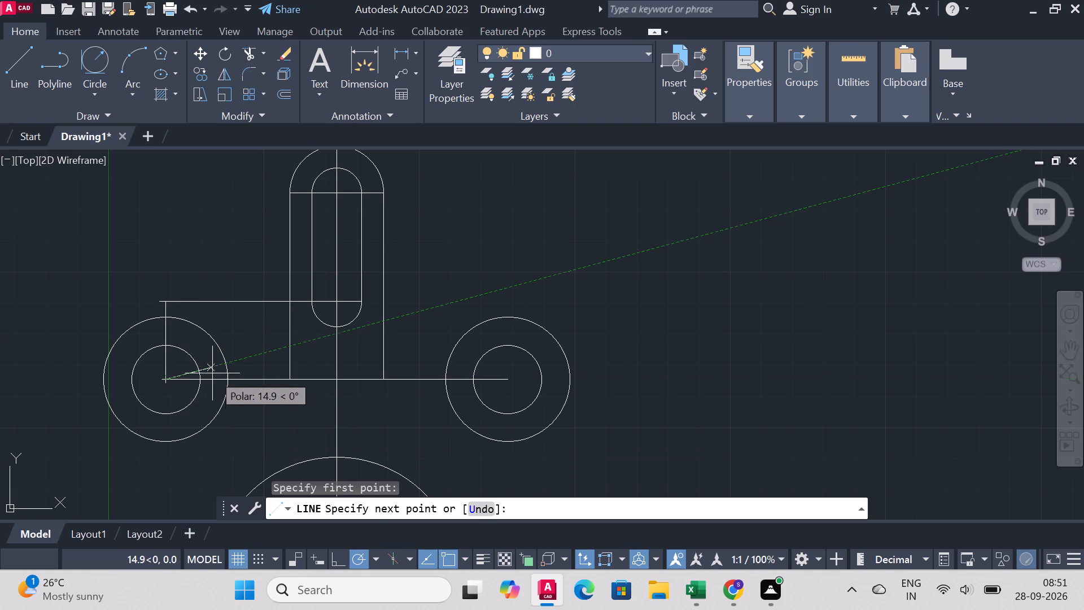
click(211, 336)
right_click(211, 336)
click(243, 348)
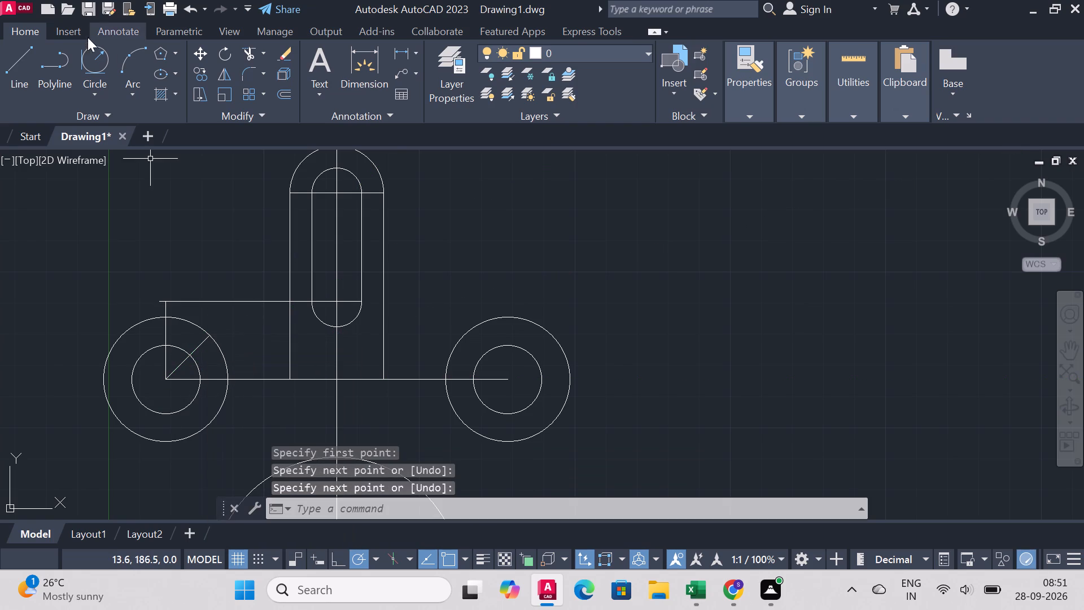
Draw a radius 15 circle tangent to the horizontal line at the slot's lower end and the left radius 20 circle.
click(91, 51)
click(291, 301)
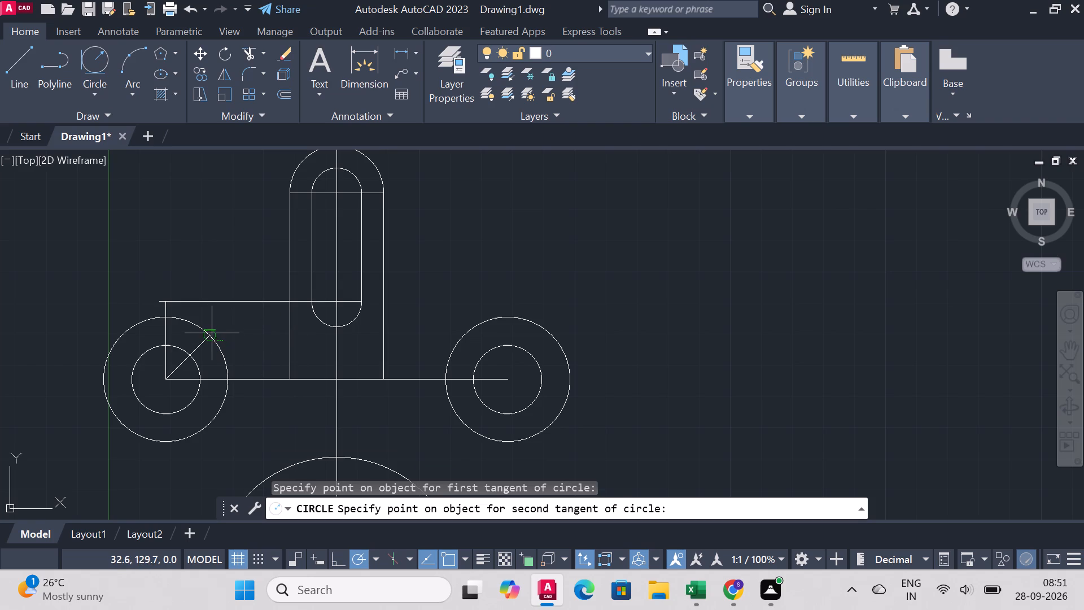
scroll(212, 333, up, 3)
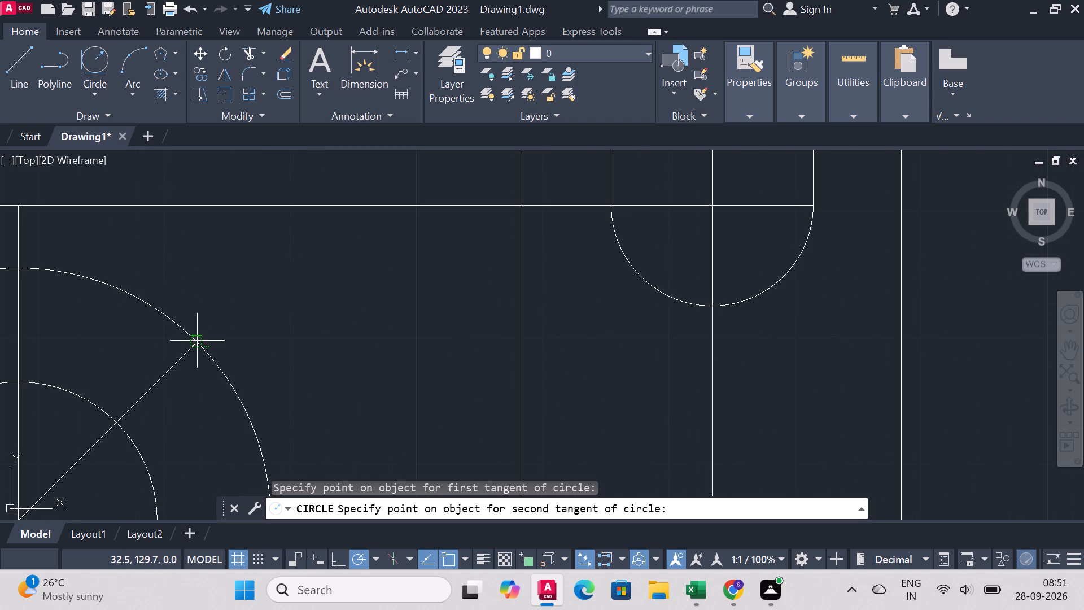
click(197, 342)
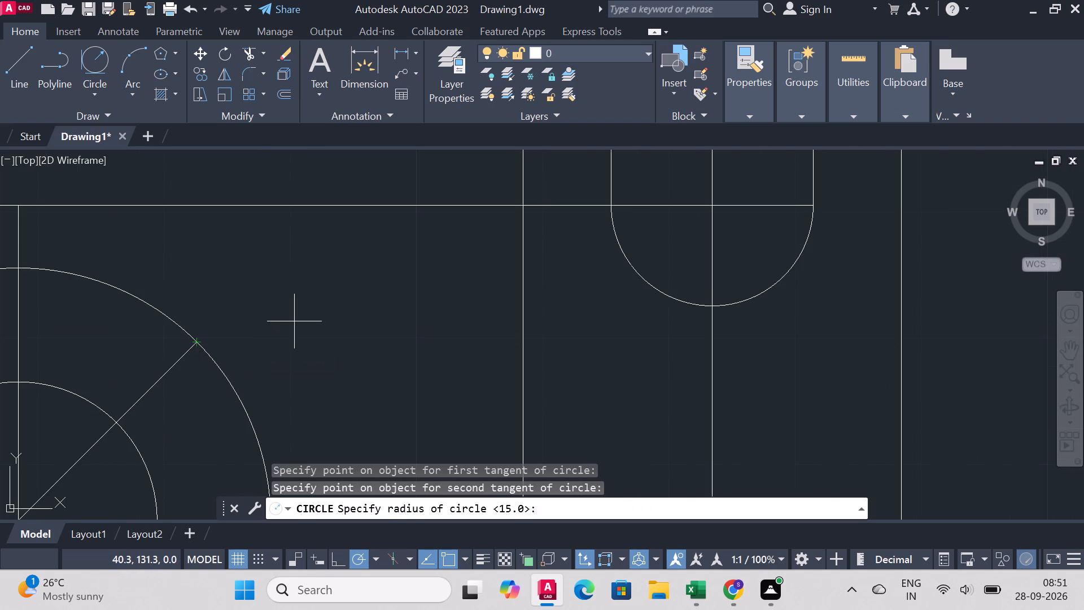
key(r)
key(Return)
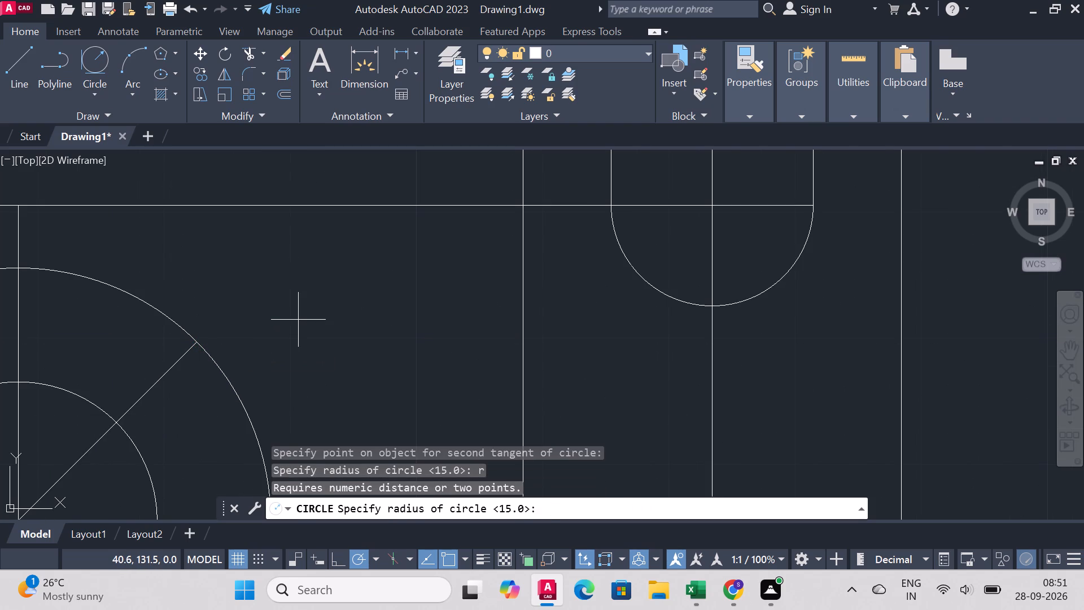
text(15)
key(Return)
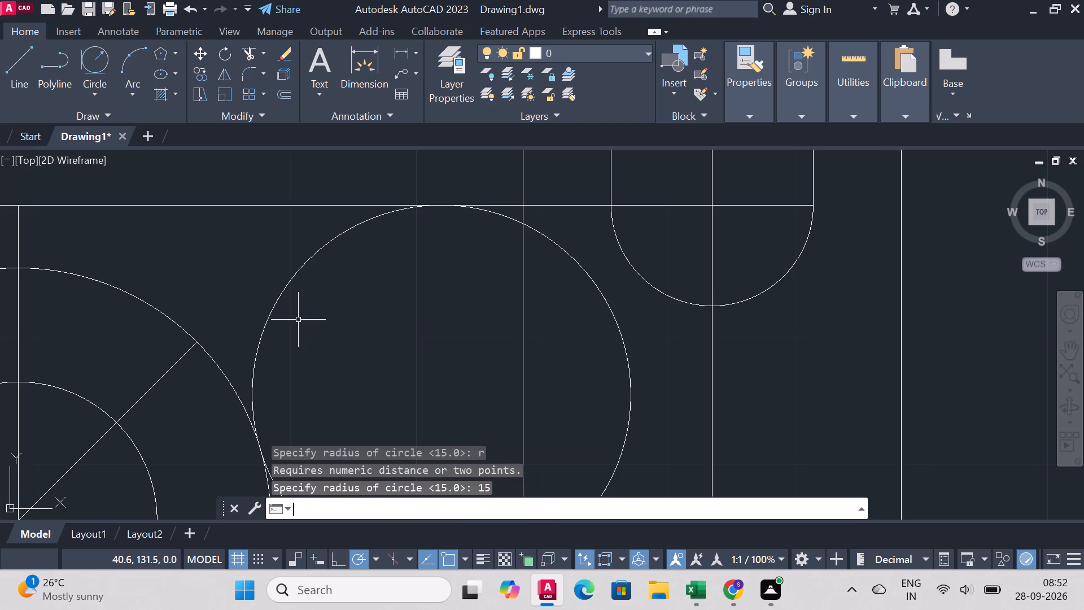
Trim away the horizontal line beyond the tangent circle toward the left hole, and the vertical line above the left hole's center.
scroll(425, 297, down, 3)
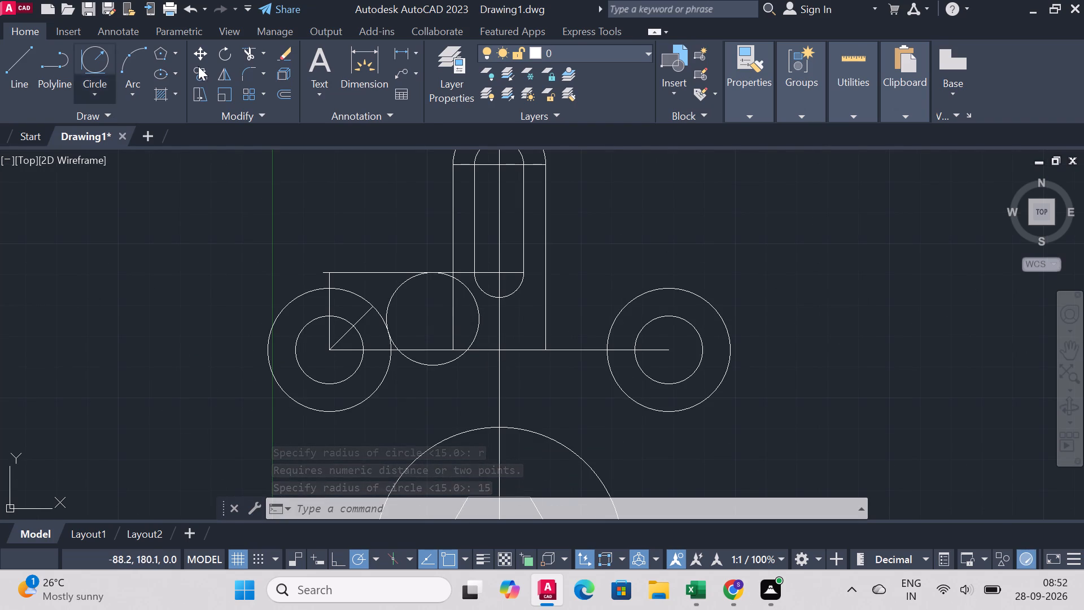
click(245, 45)
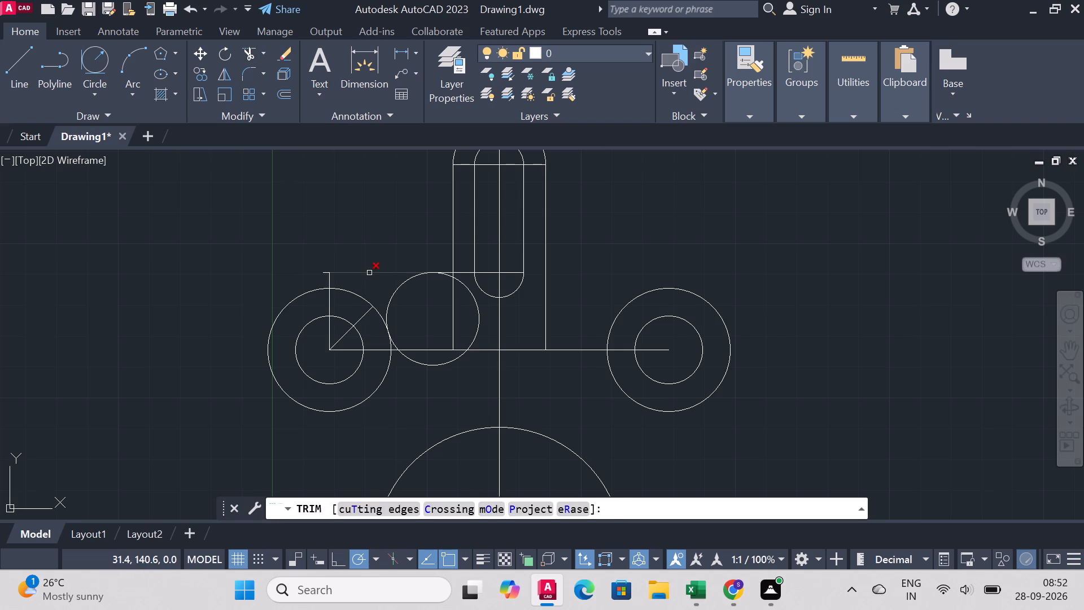
click(369, 273)
click(329, 277)
click(328, 273)
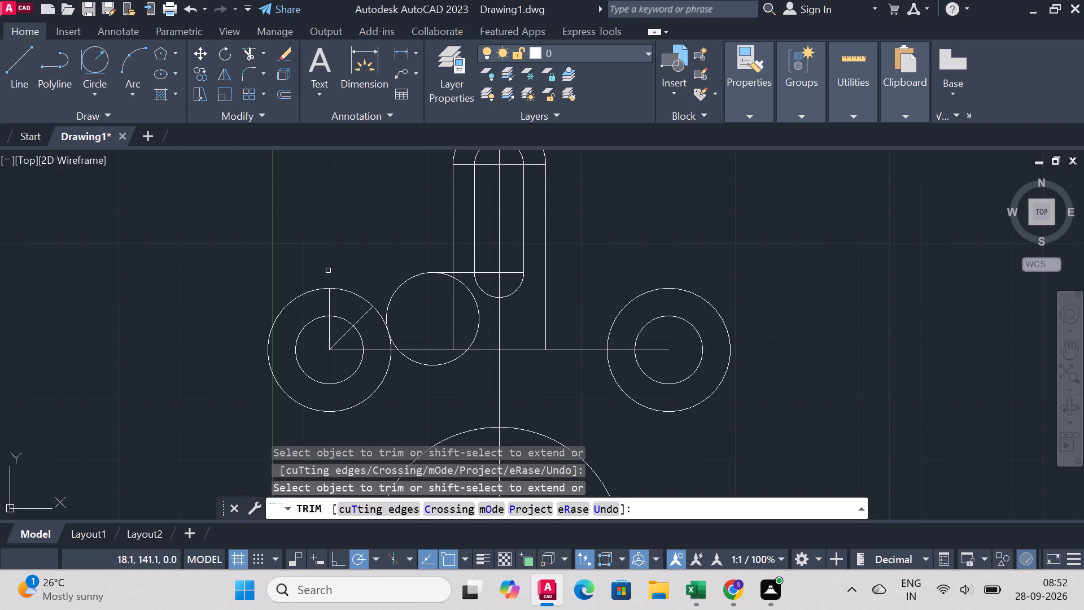
click(330, 303)
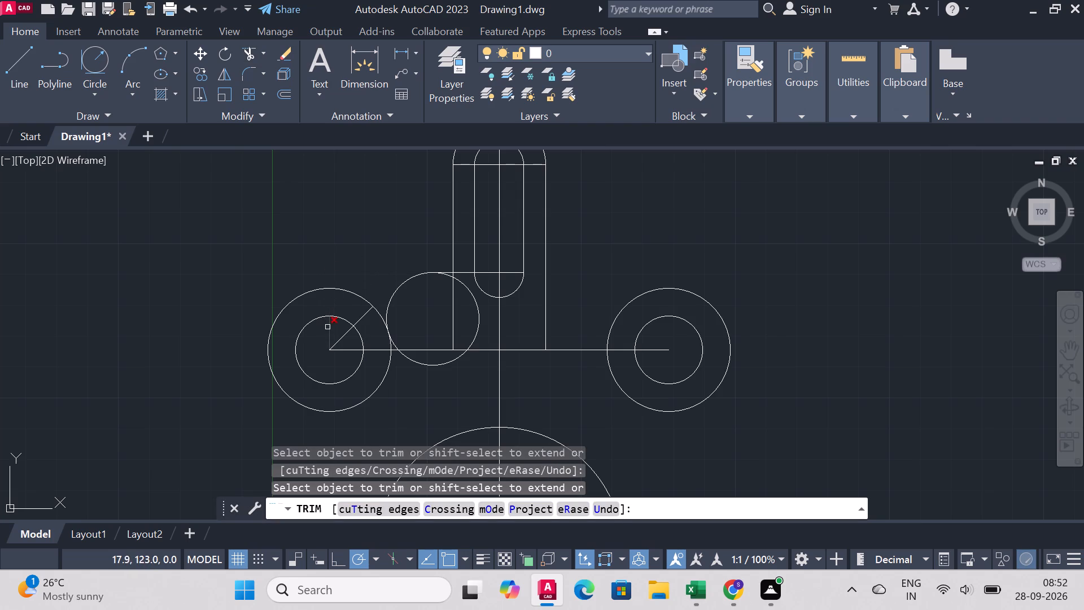
click(329, 329)
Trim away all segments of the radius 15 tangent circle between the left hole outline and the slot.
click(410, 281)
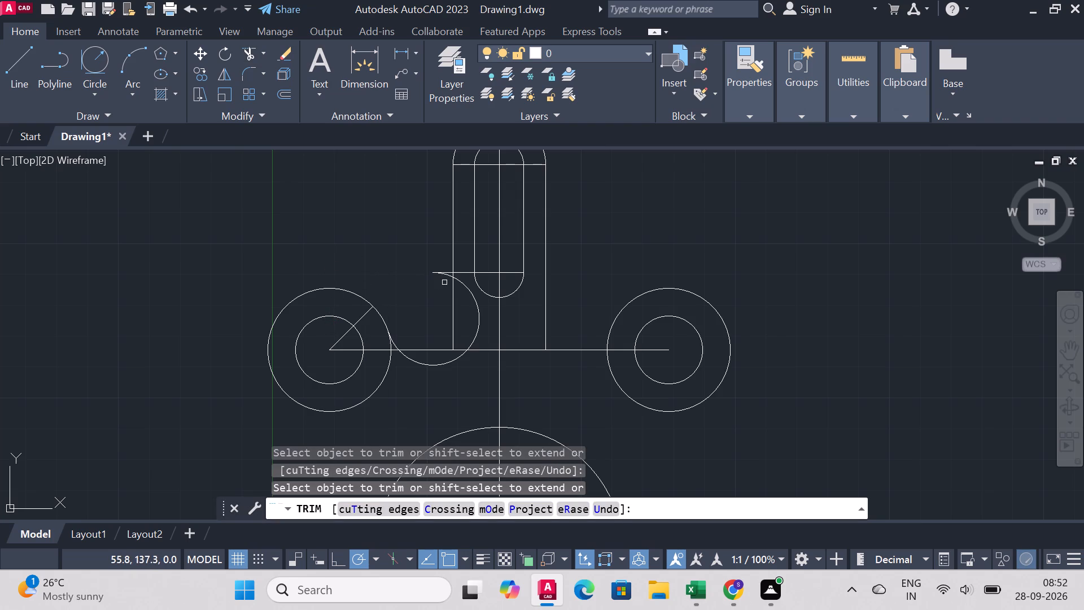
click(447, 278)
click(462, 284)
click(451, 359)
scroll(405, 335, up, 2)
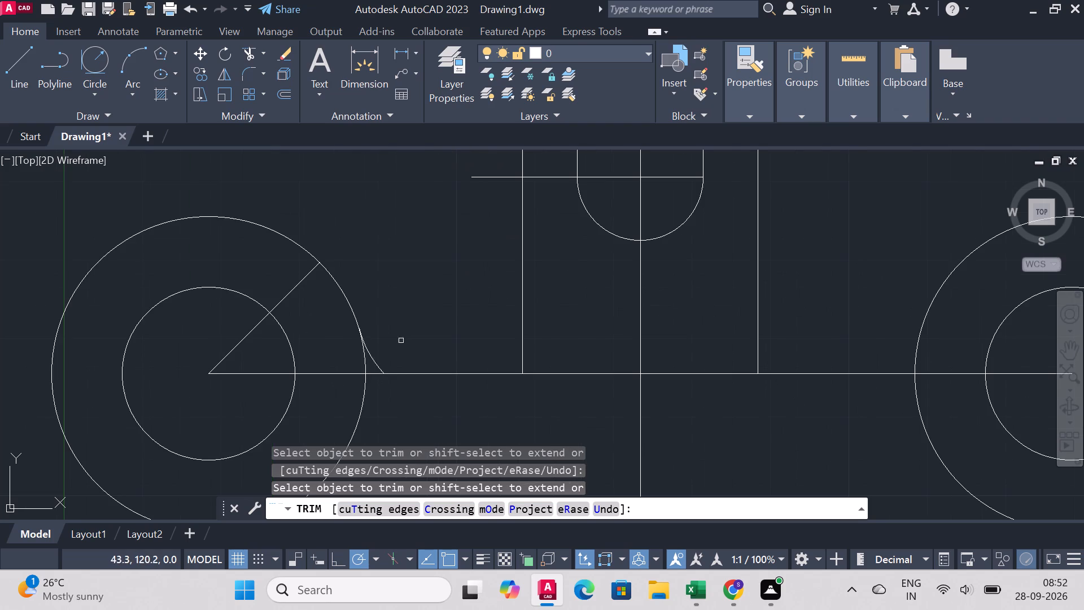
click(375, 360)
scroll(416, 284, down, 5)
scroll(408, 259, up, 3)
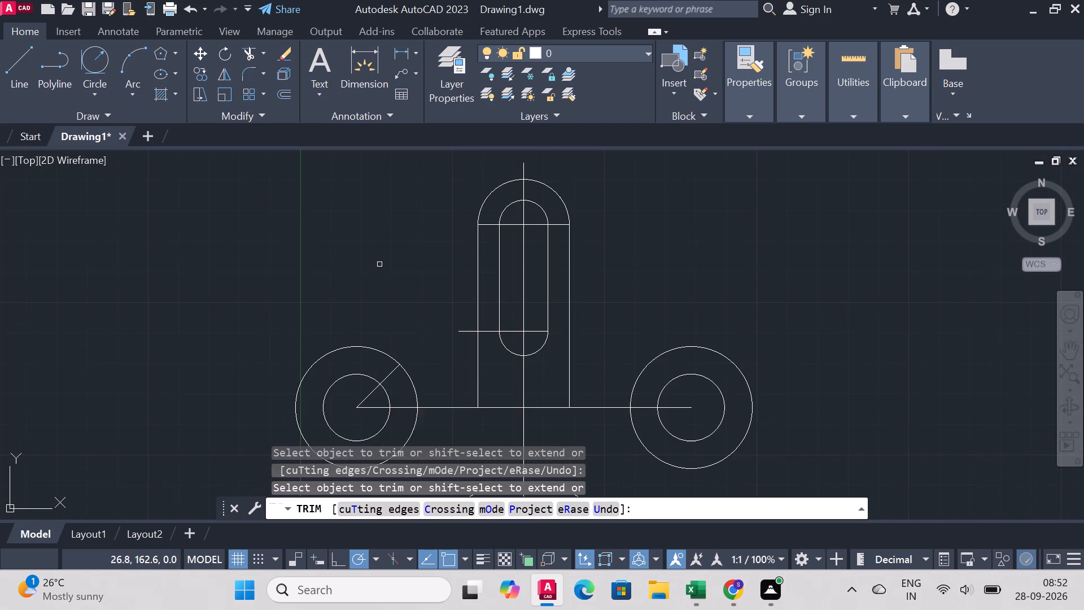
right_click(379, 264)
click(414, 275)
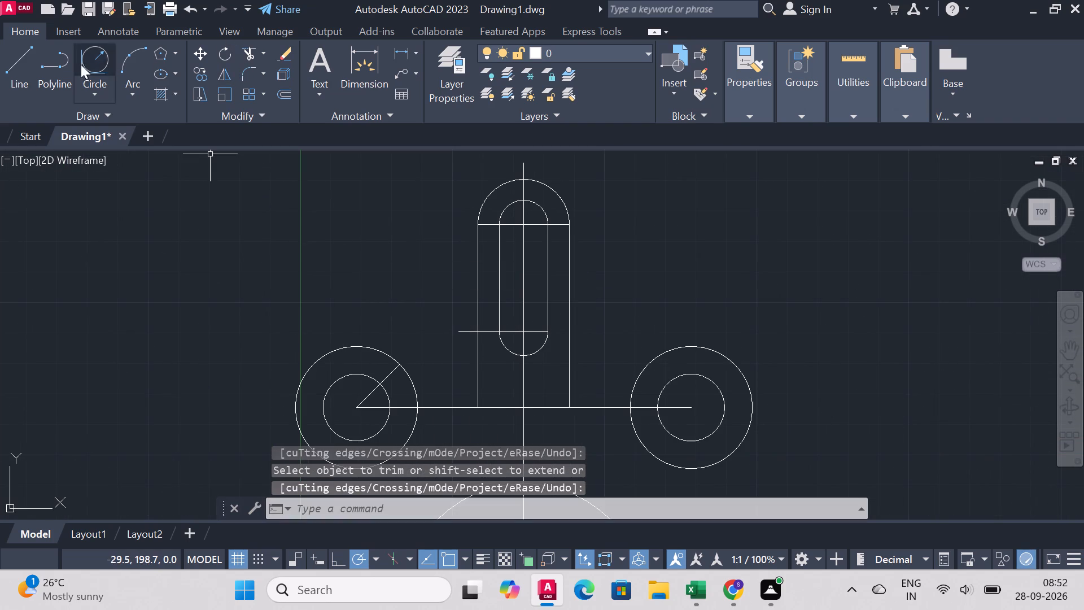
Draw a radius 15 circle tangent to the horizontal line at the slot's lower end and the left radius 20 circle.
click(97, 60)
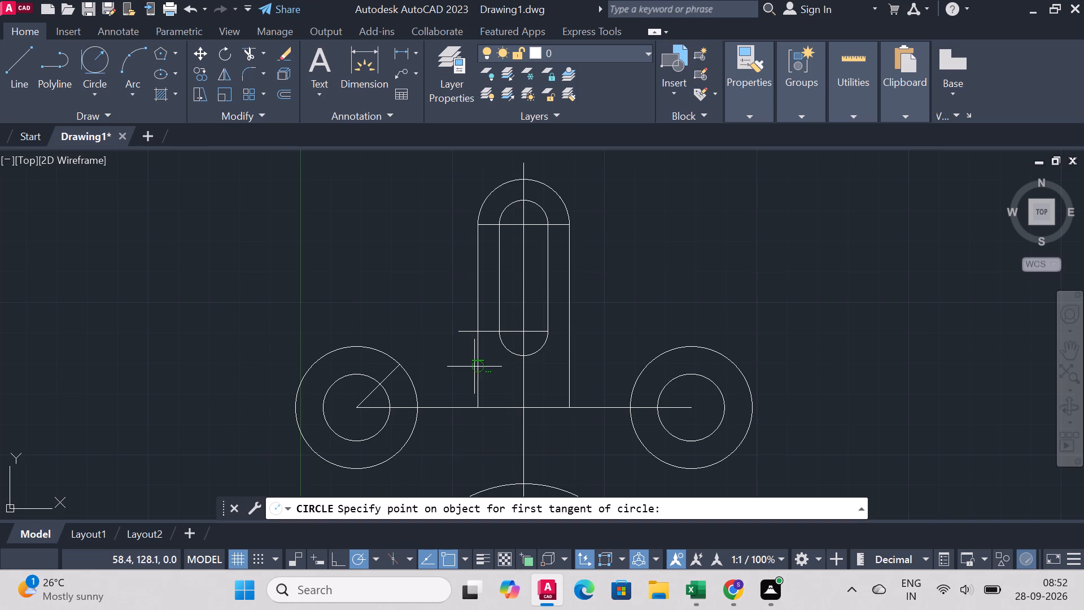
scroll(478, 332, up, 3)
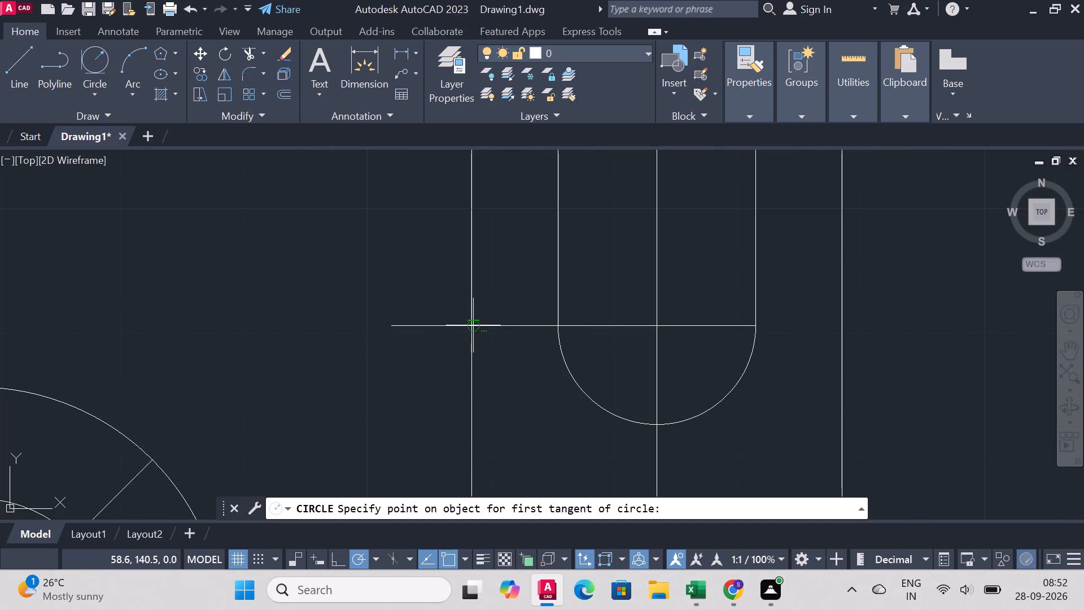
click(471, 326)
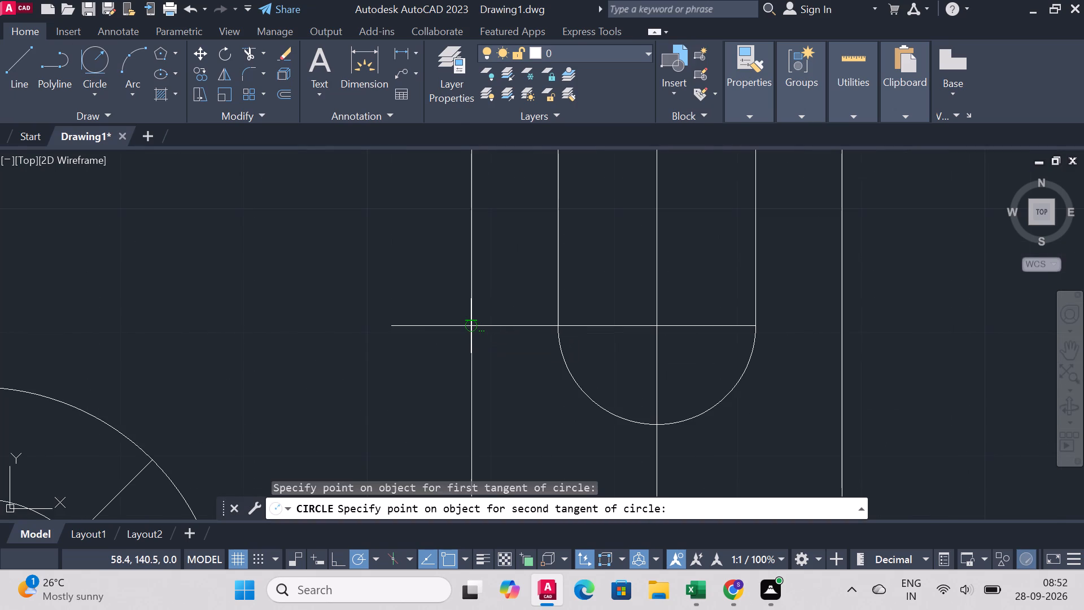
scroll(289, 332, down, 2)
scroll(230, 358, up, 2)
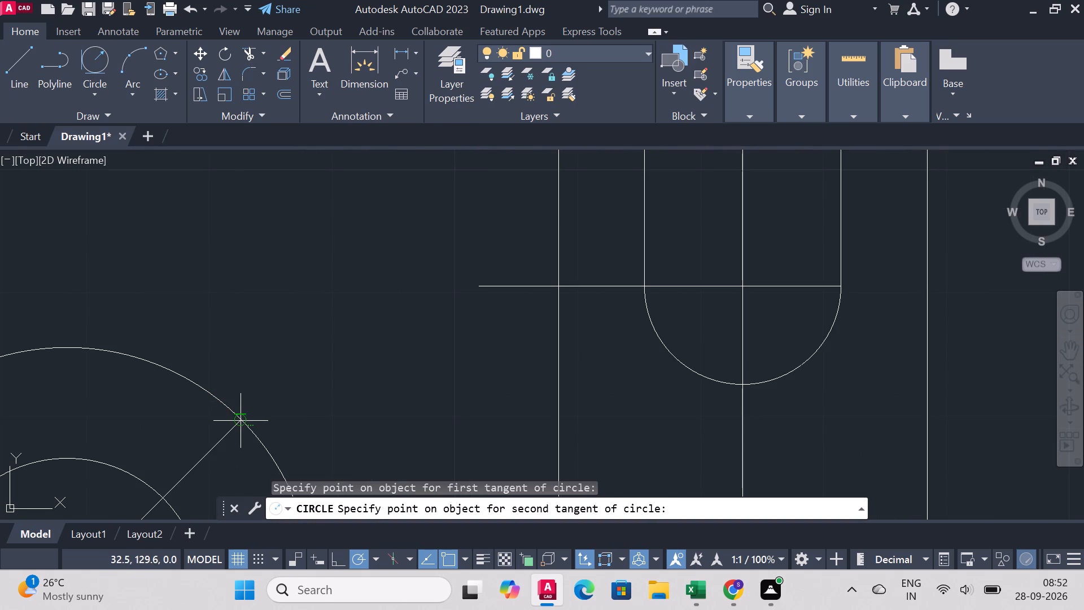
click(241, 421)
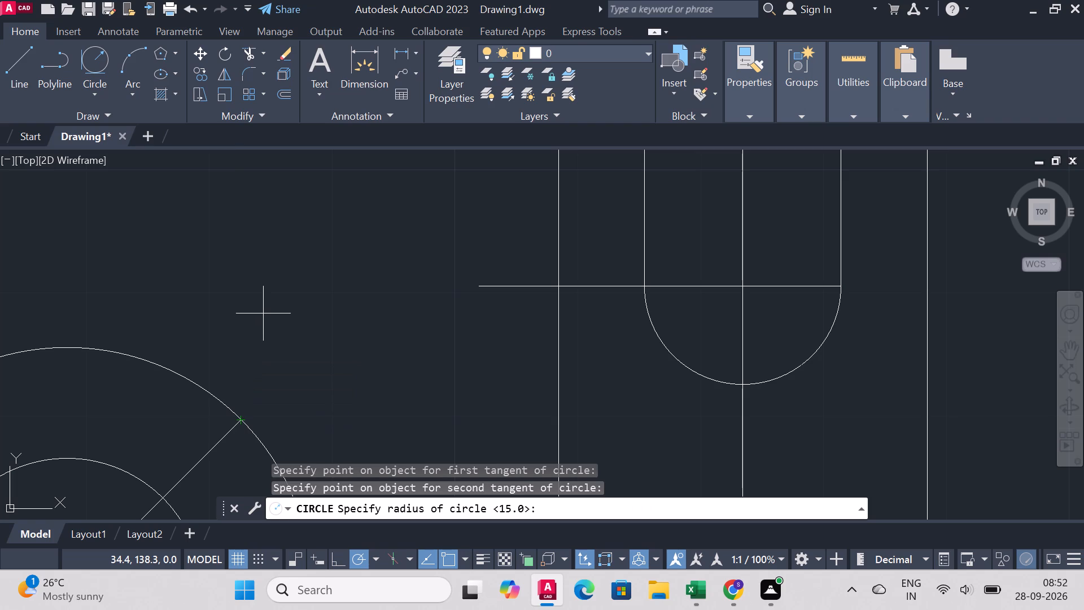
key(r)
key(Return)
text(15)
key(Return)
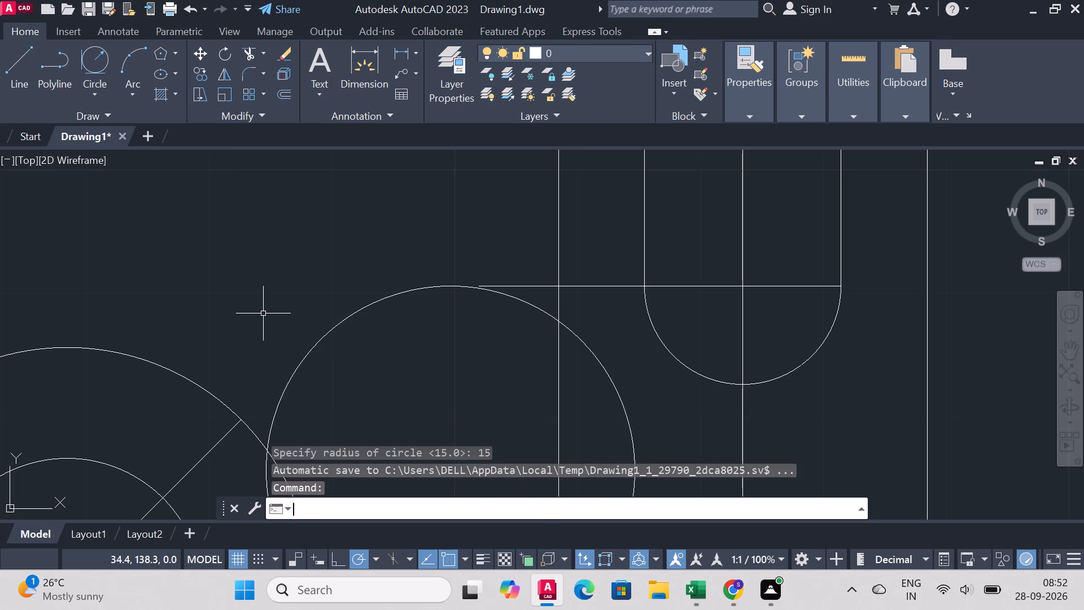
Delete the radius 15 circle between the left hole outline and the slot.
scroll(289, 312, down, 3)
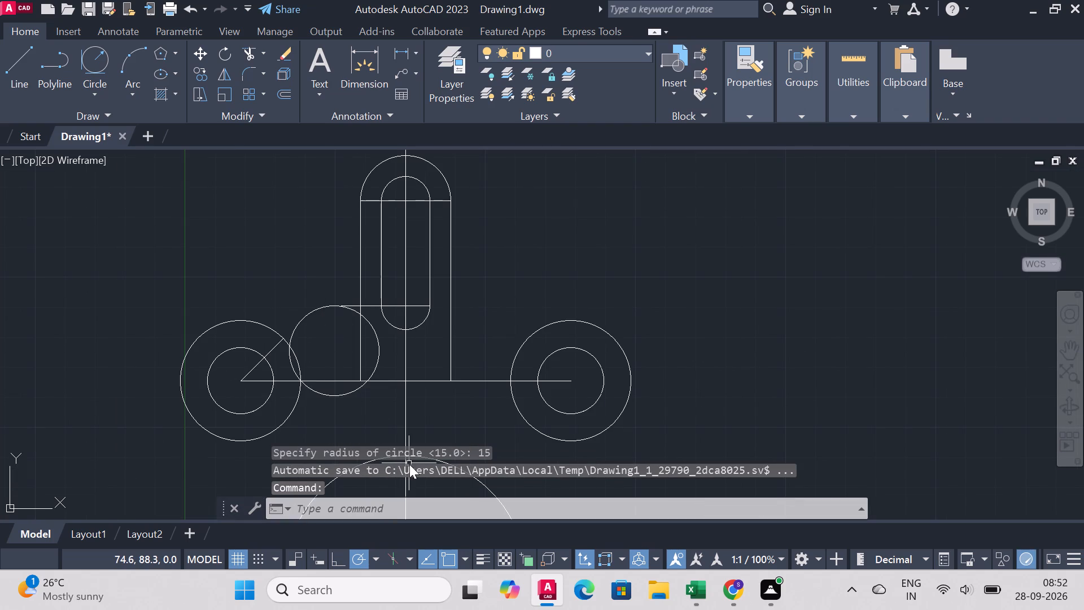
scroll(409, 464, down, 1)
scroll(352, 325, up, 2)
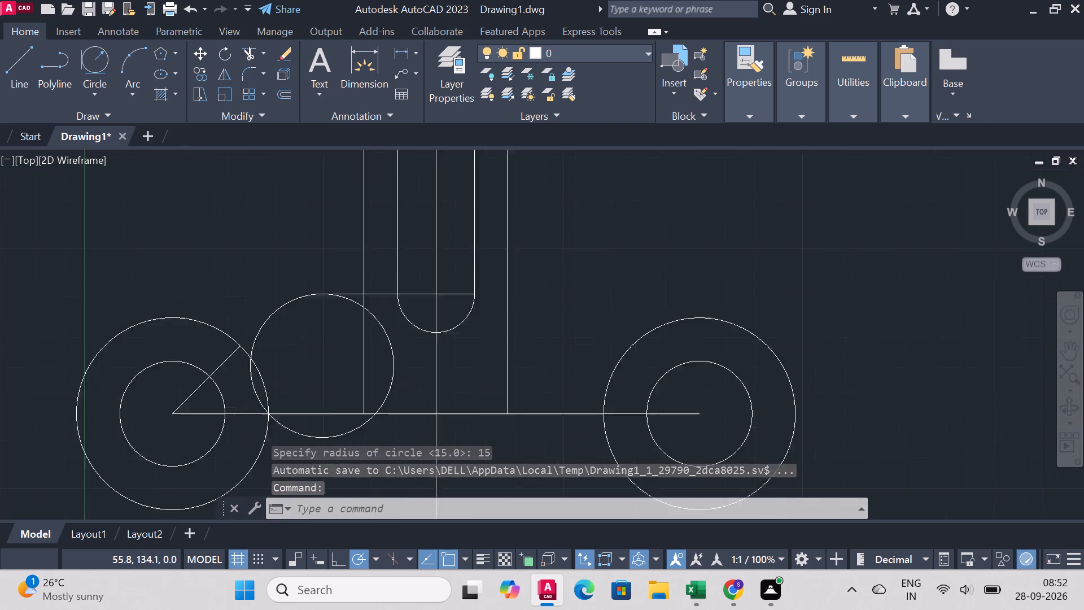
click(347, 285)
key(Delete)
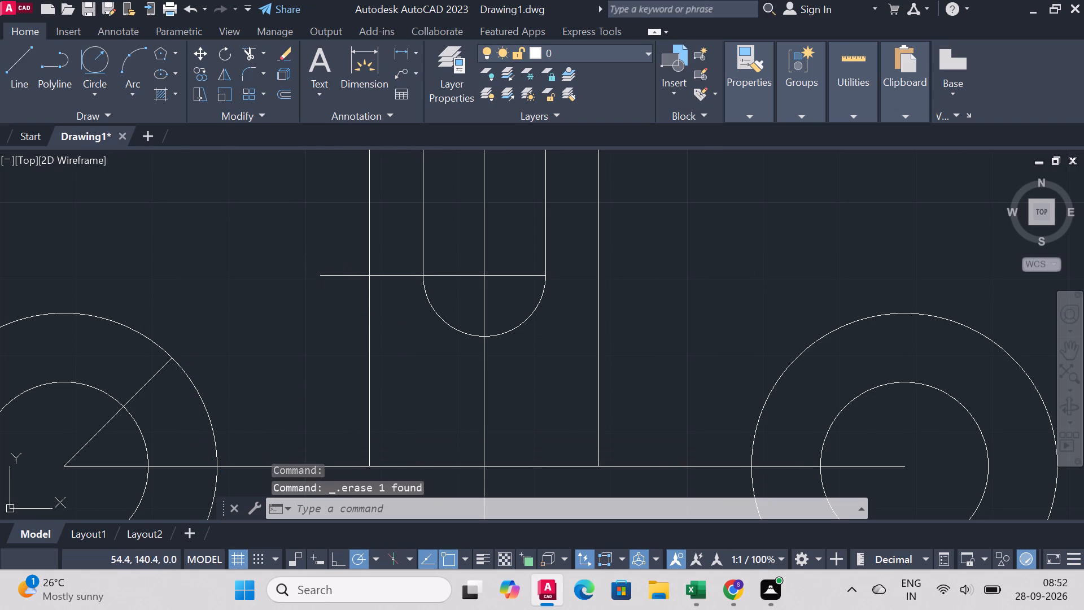
Trim the horizontal line at the slot's lower end back to the inner slot's left side.
click(339, 276)
click(246, 57)
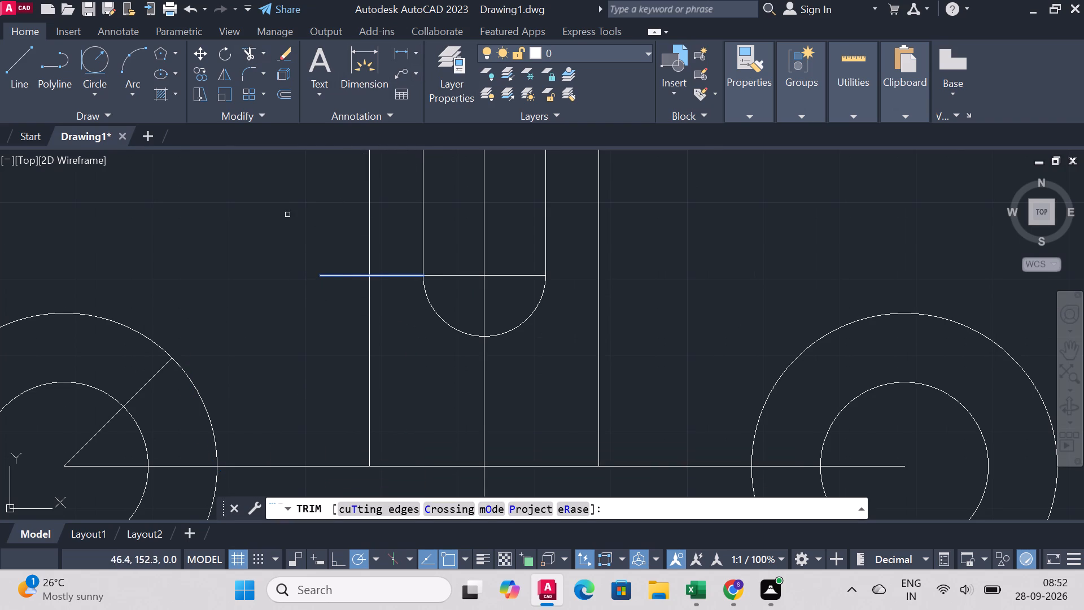
click(346, 273)
right_click(174, 203)
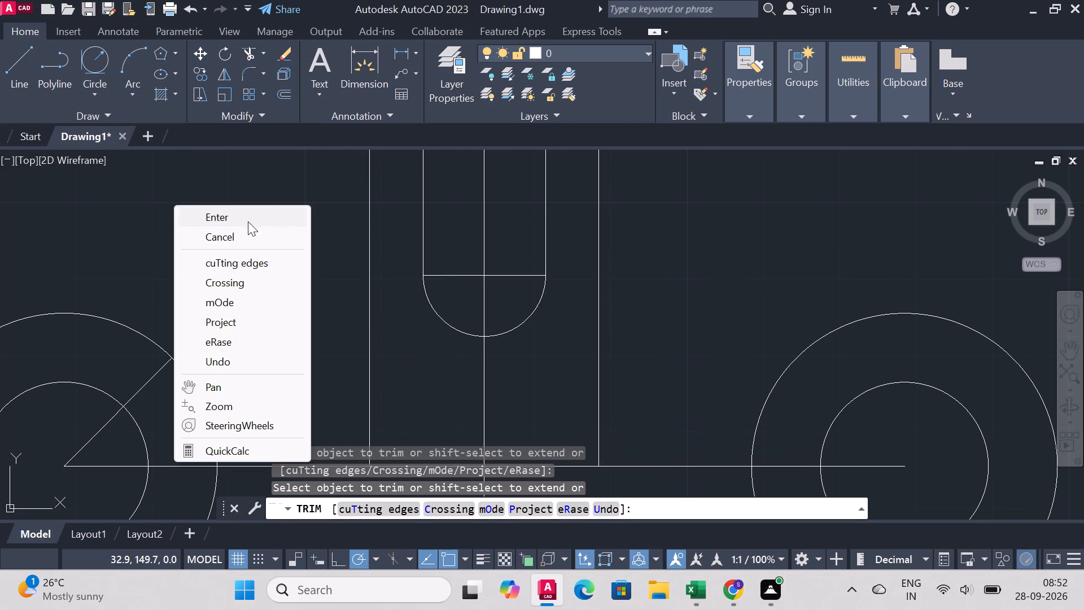
click(248, 217)
scroll(364, 330, down, 1)
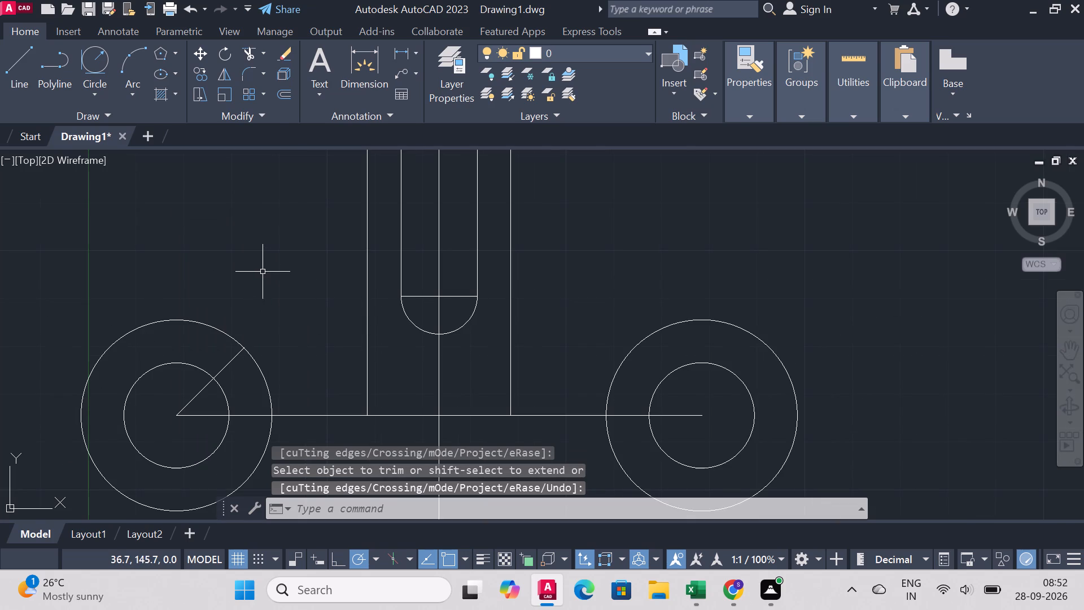
Delete the 45-degree line running from the left hole's center to the radius 20 circle.
click(84, 69)
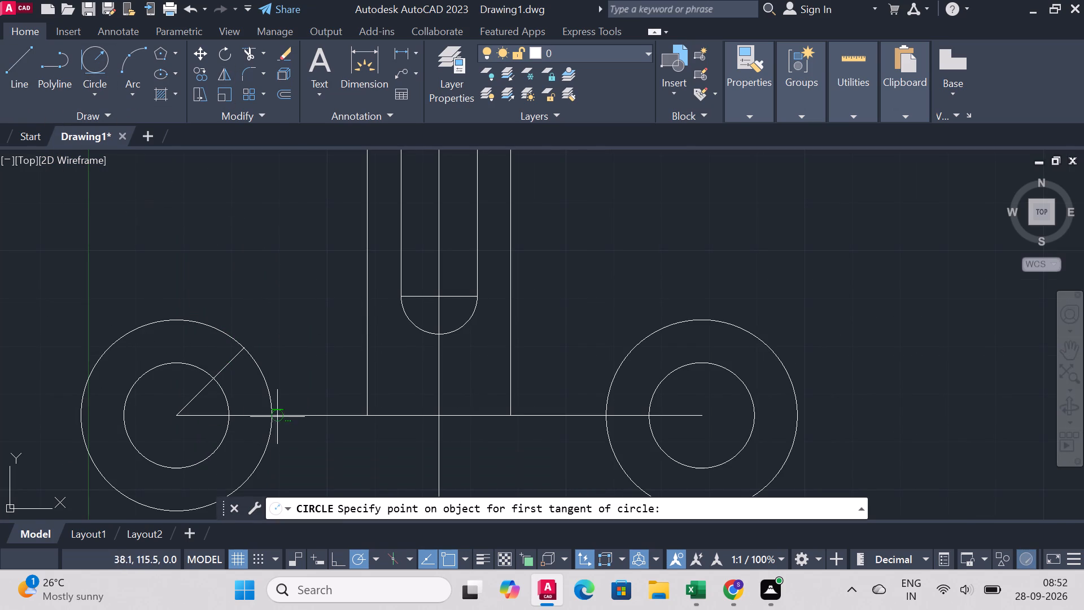
key(Escape)
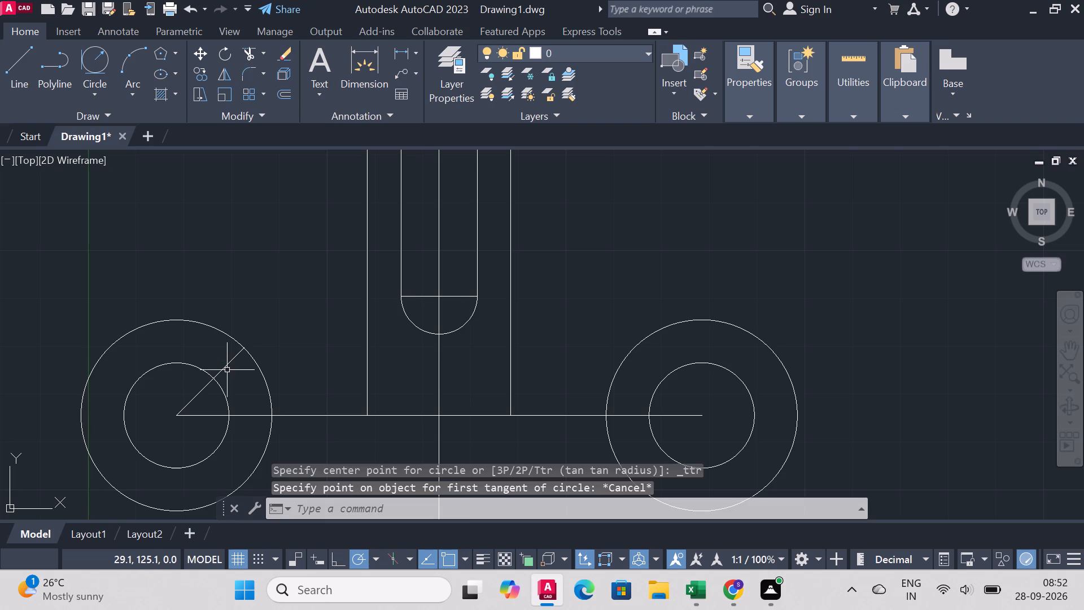
click(226, 366)
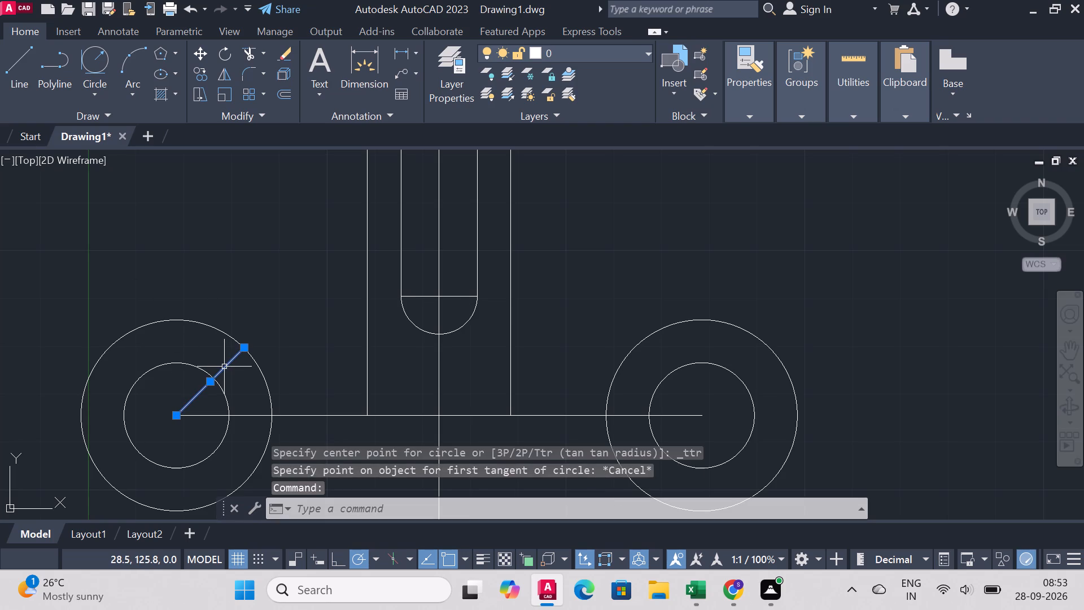
key(Delete)
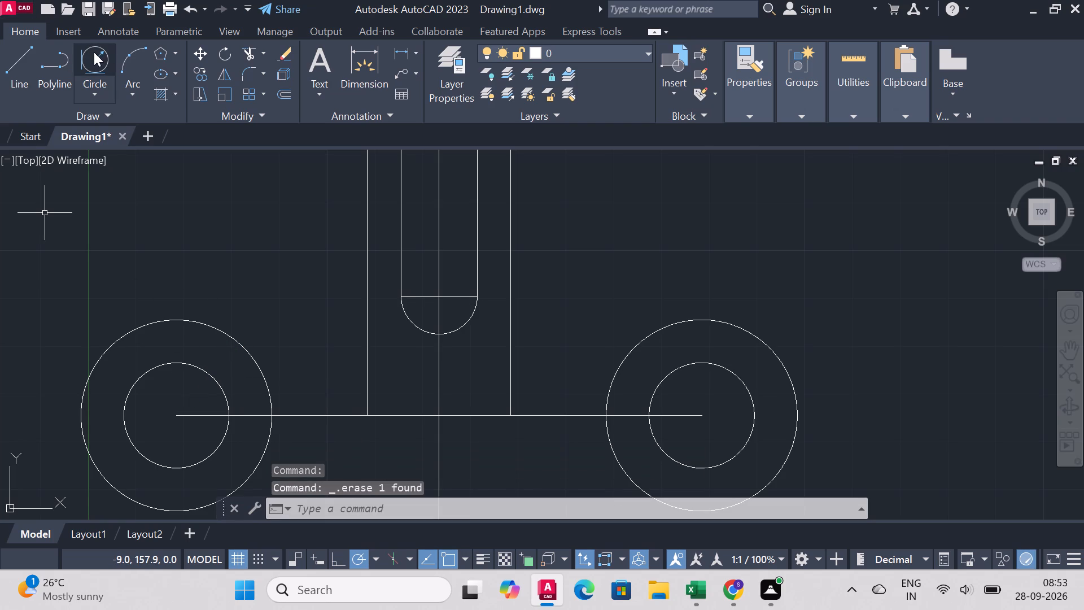
Draw a radius 15 circle tangent to the slot outline's left vertical line and the left radius 20 circle.
click(94, 52)
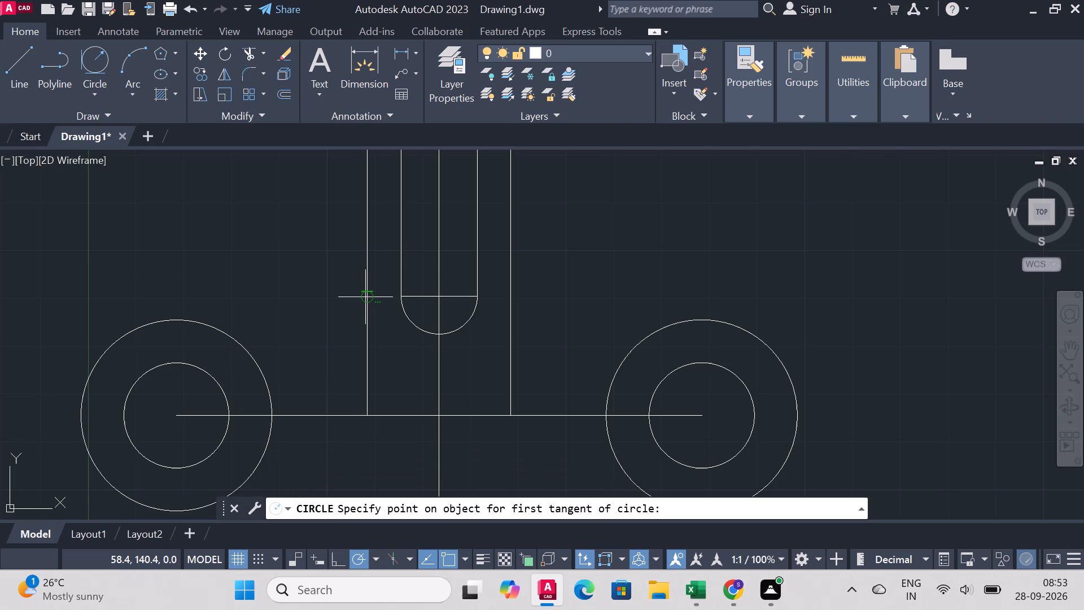
click(366, 295)
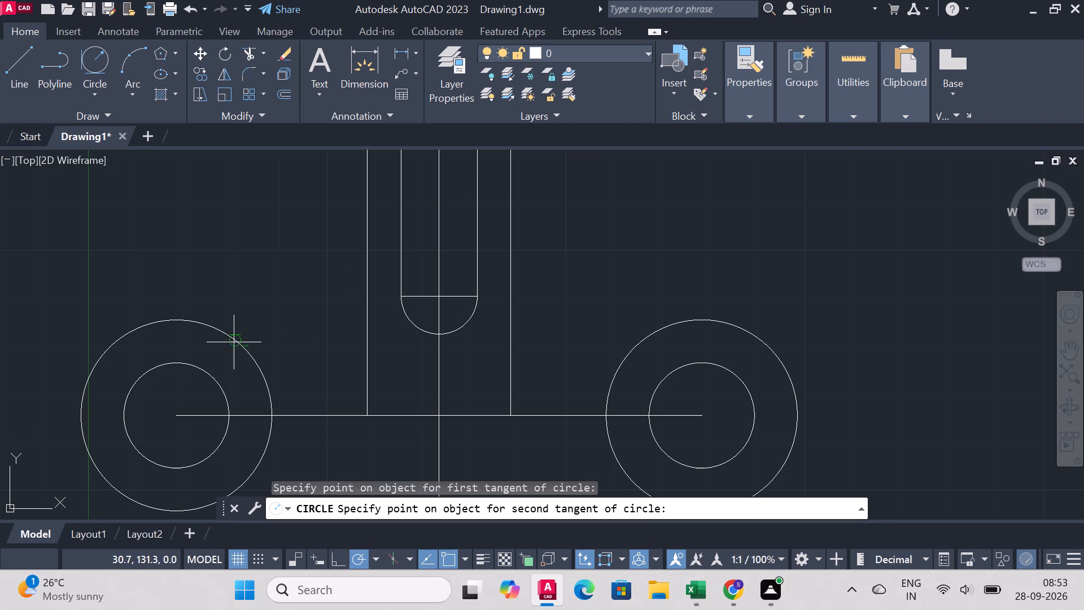
click(240, 345)
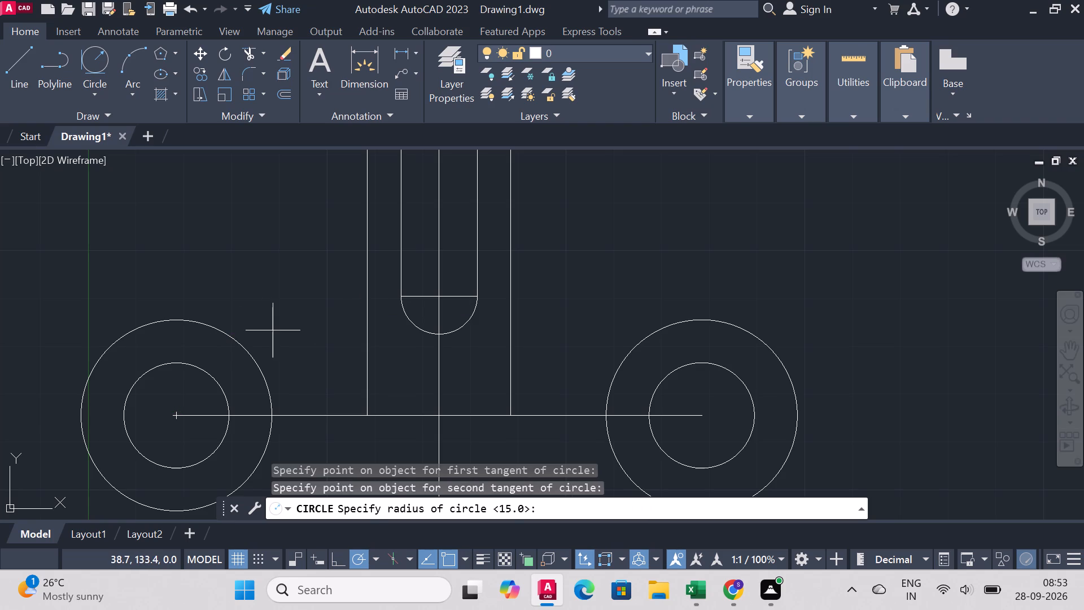
key(r)
key(Return)
text(15)
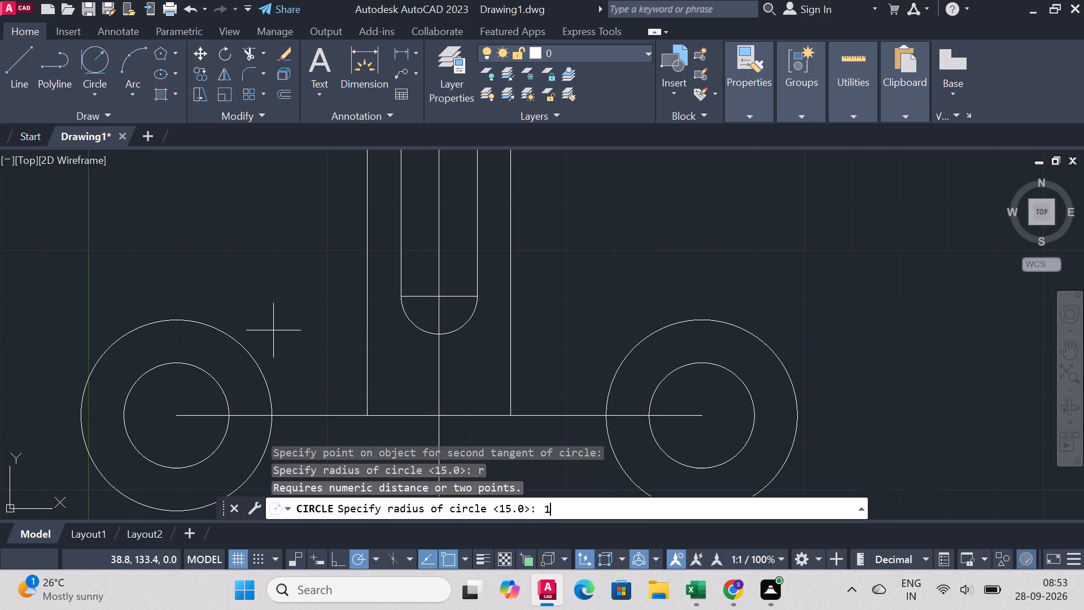
key(Return)
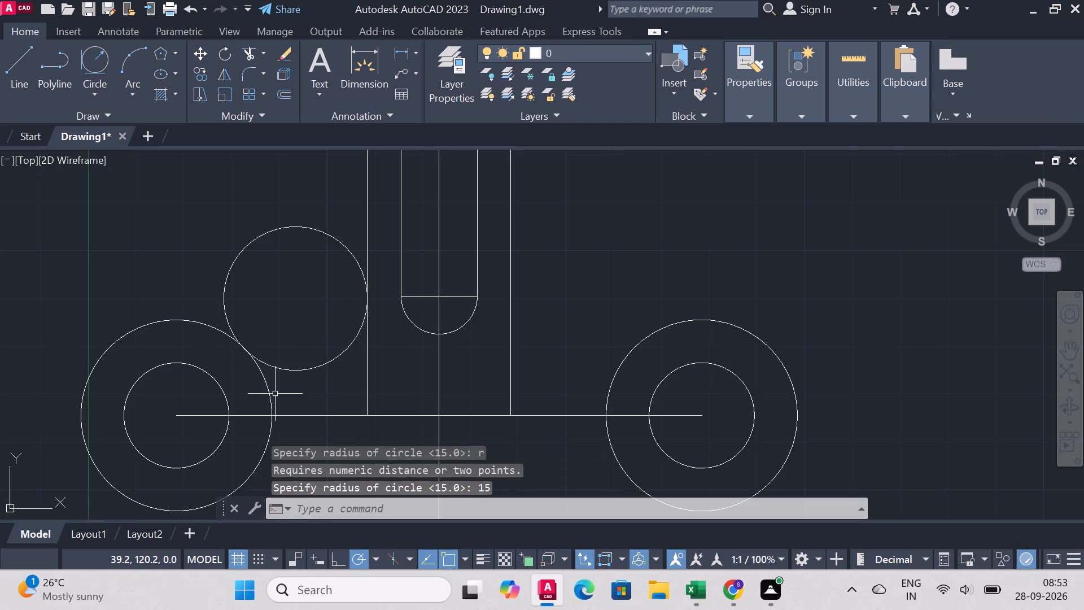
Trim away the upper part of the radius 15 circle, keeping the lower arc between the left hole outline and the slot outline.
click(251, 56)
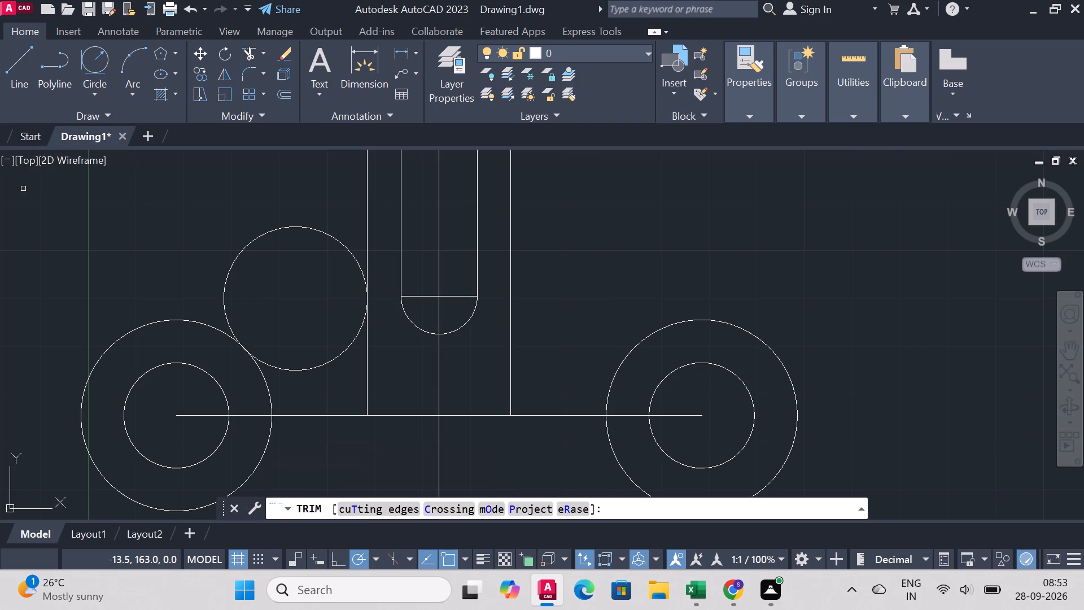
click(265, 234)
right_click(124, 234)
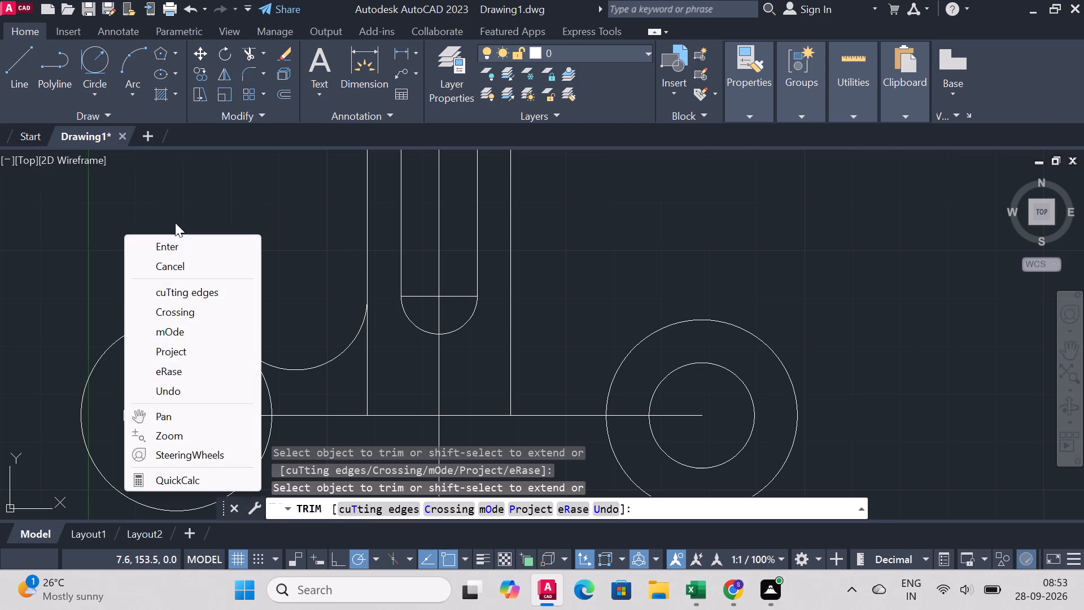
click(176, 248)
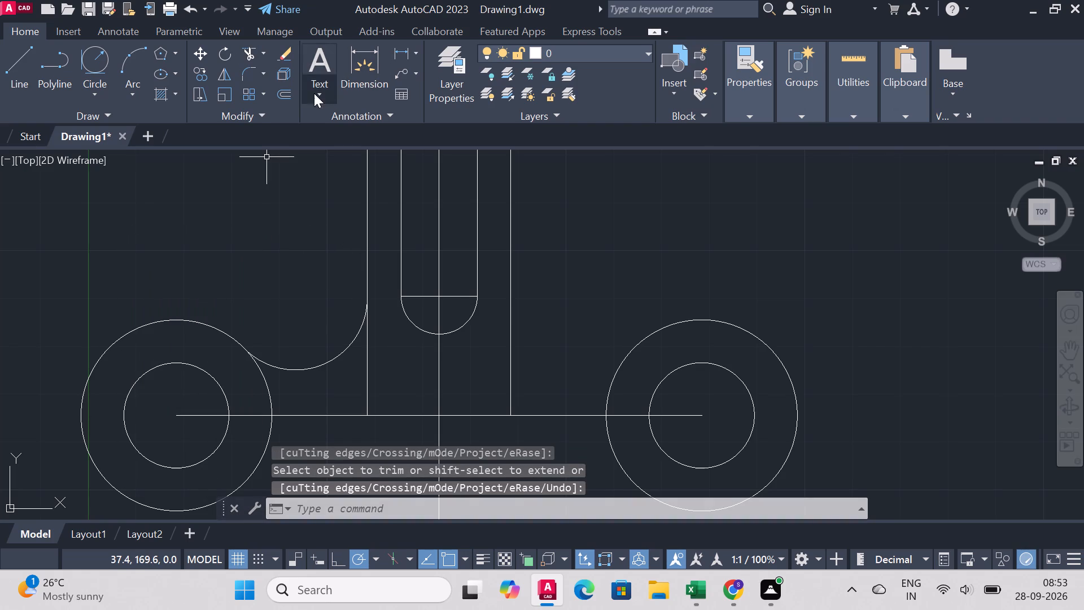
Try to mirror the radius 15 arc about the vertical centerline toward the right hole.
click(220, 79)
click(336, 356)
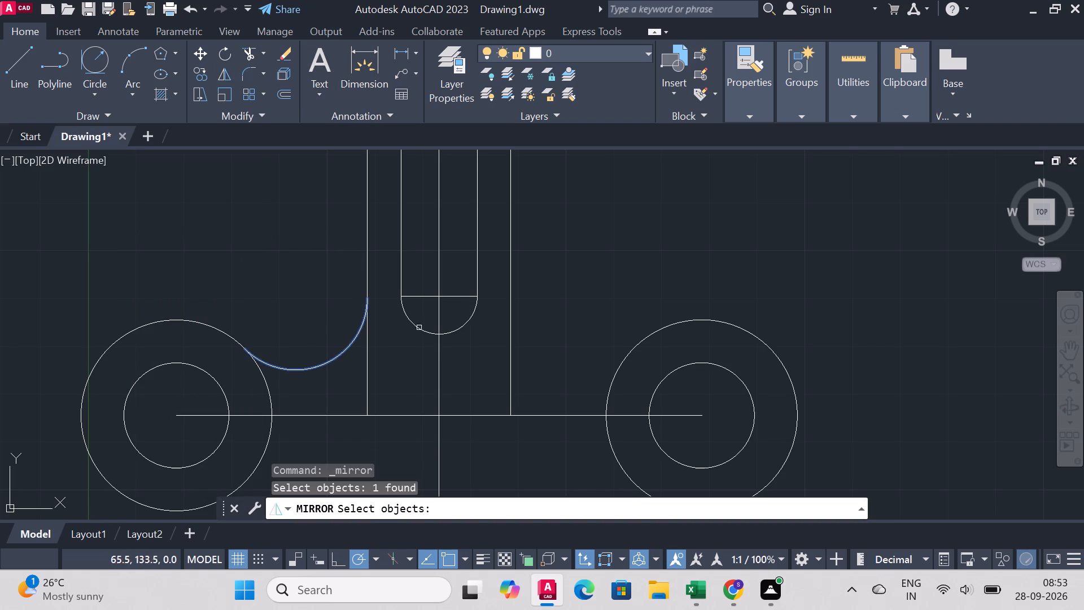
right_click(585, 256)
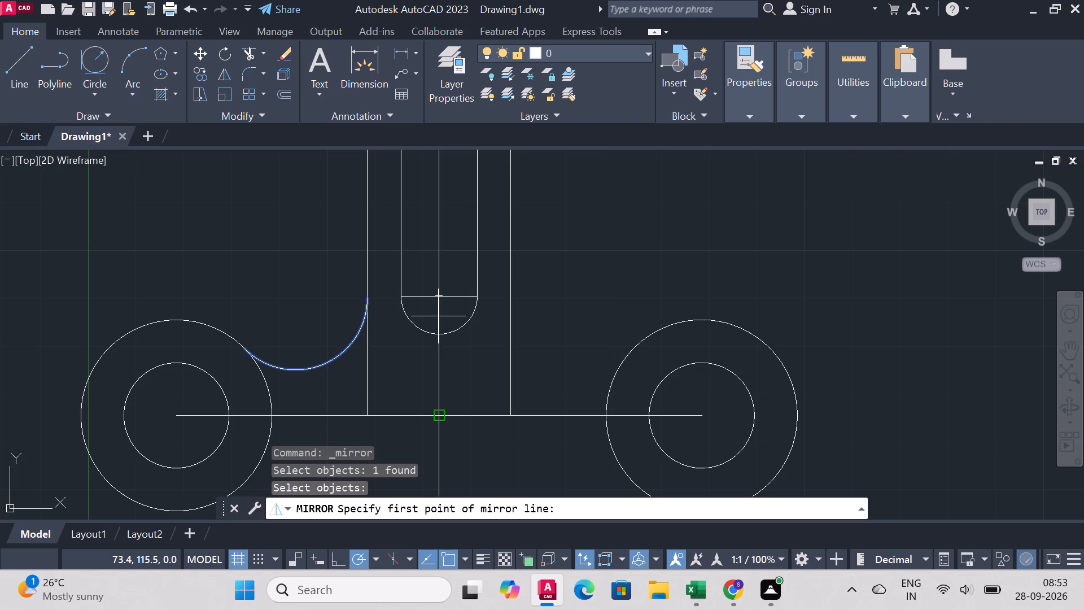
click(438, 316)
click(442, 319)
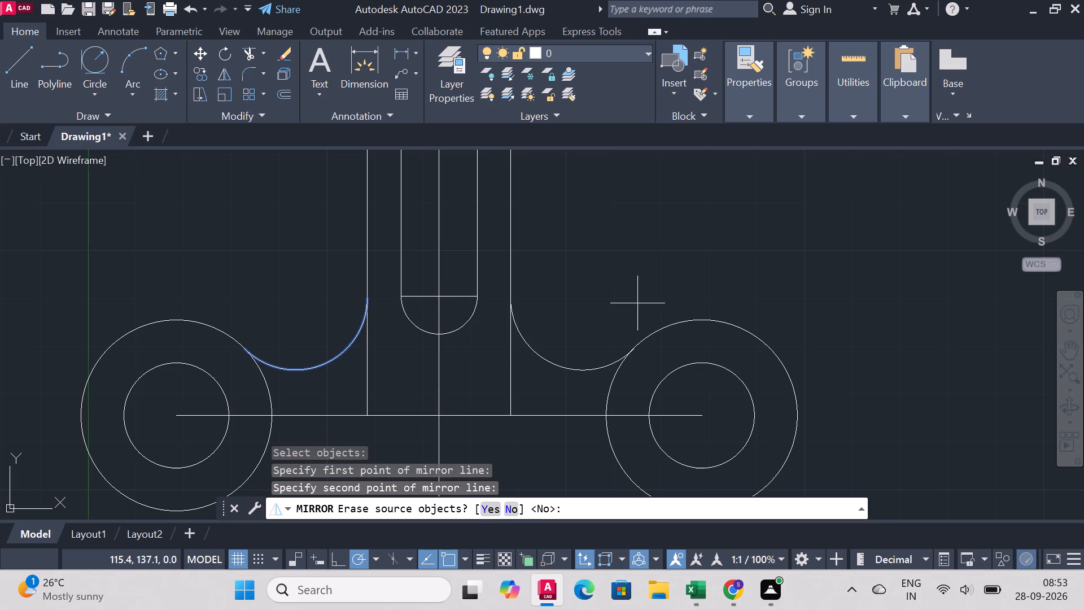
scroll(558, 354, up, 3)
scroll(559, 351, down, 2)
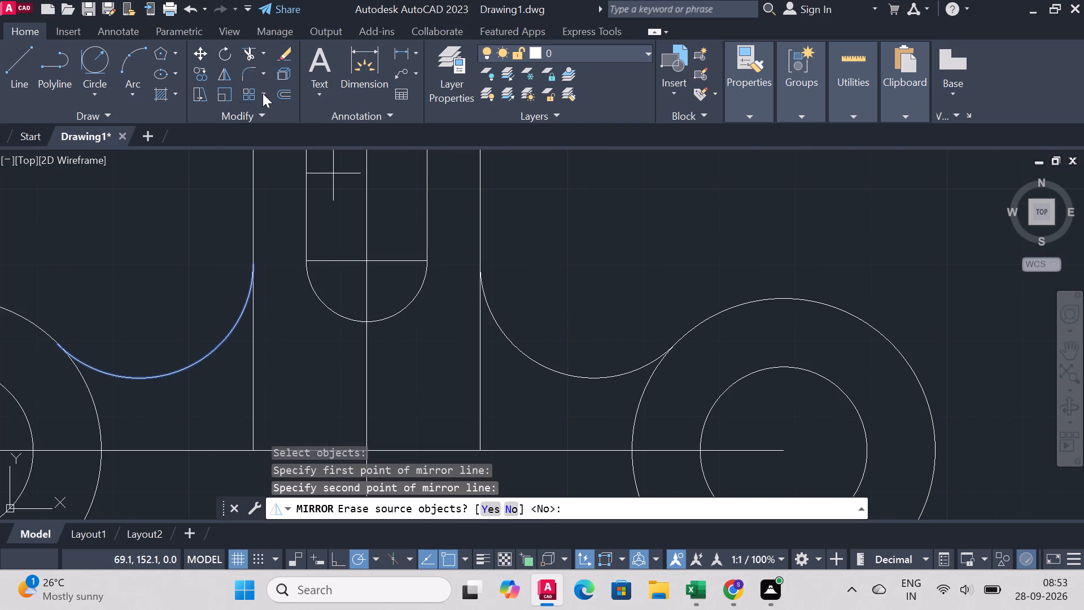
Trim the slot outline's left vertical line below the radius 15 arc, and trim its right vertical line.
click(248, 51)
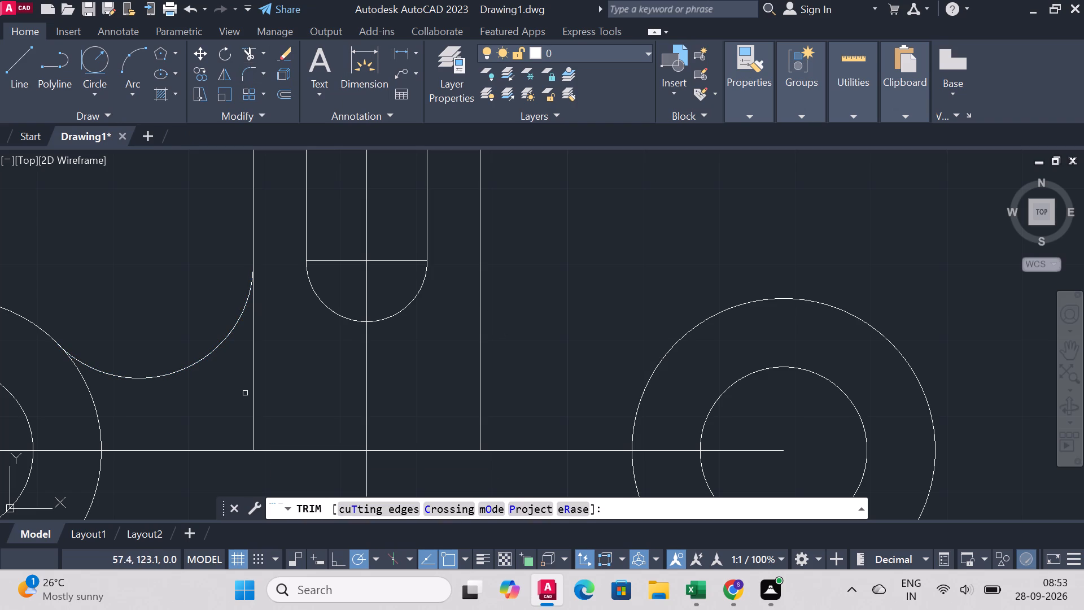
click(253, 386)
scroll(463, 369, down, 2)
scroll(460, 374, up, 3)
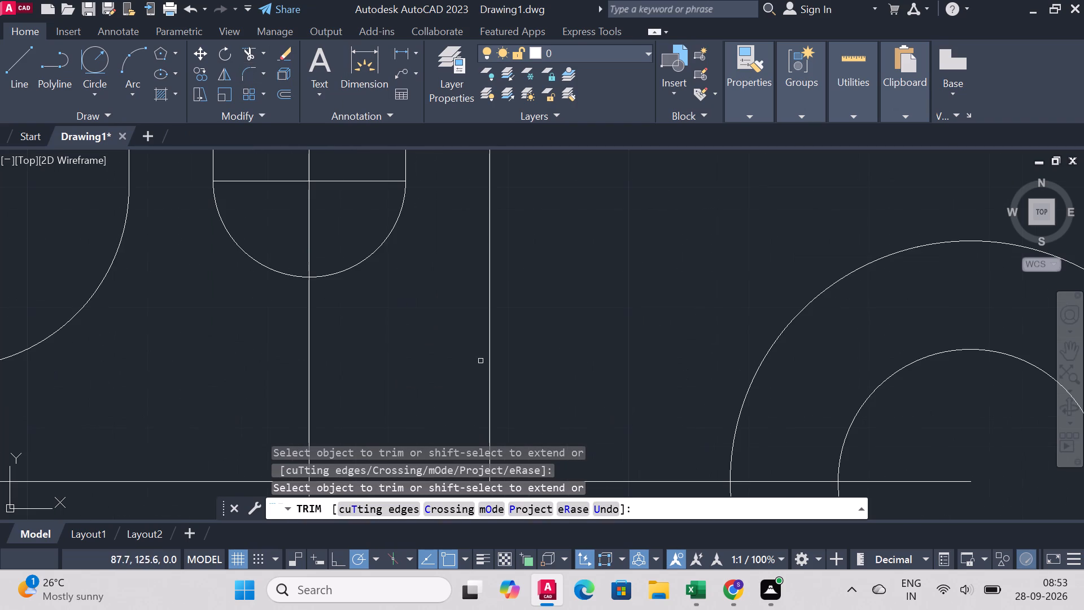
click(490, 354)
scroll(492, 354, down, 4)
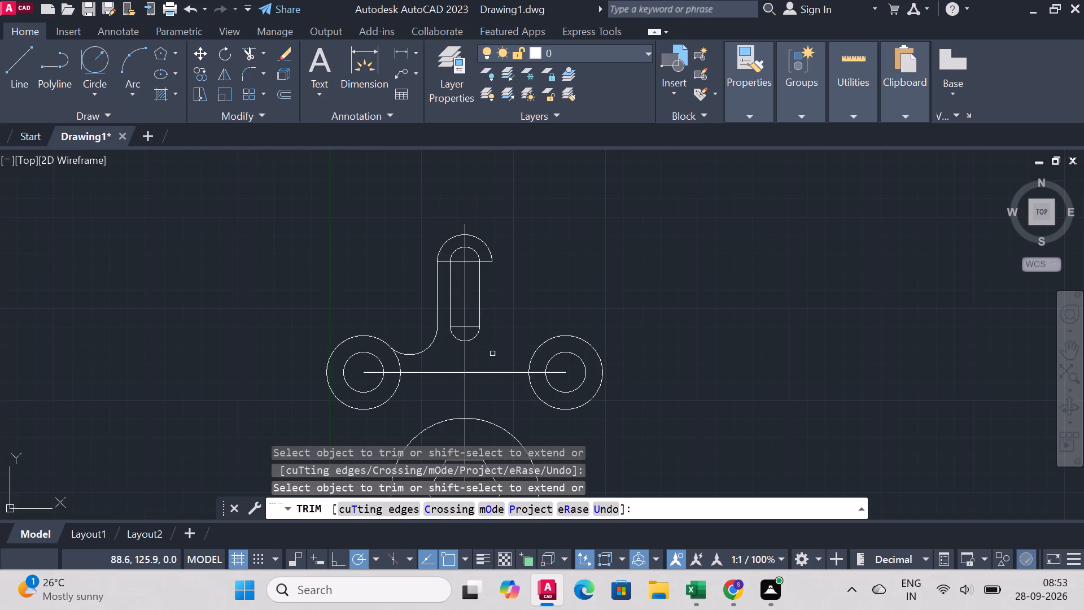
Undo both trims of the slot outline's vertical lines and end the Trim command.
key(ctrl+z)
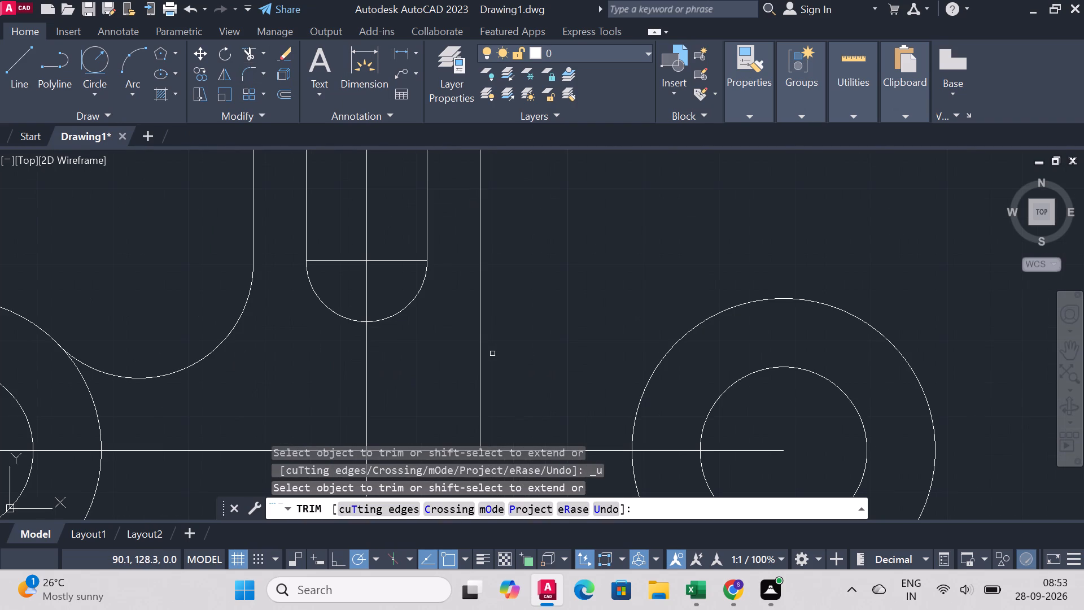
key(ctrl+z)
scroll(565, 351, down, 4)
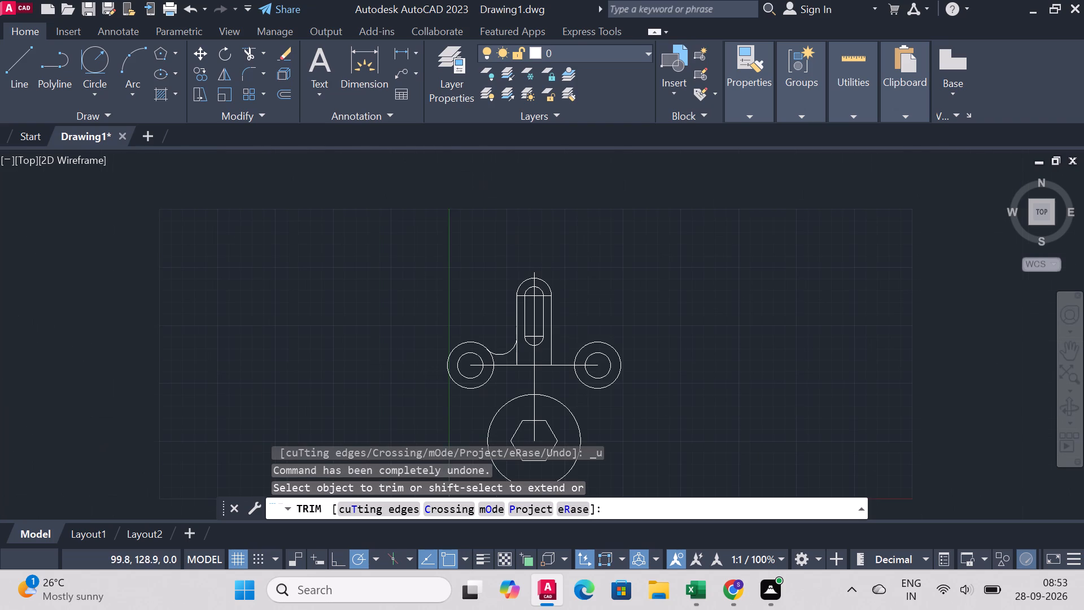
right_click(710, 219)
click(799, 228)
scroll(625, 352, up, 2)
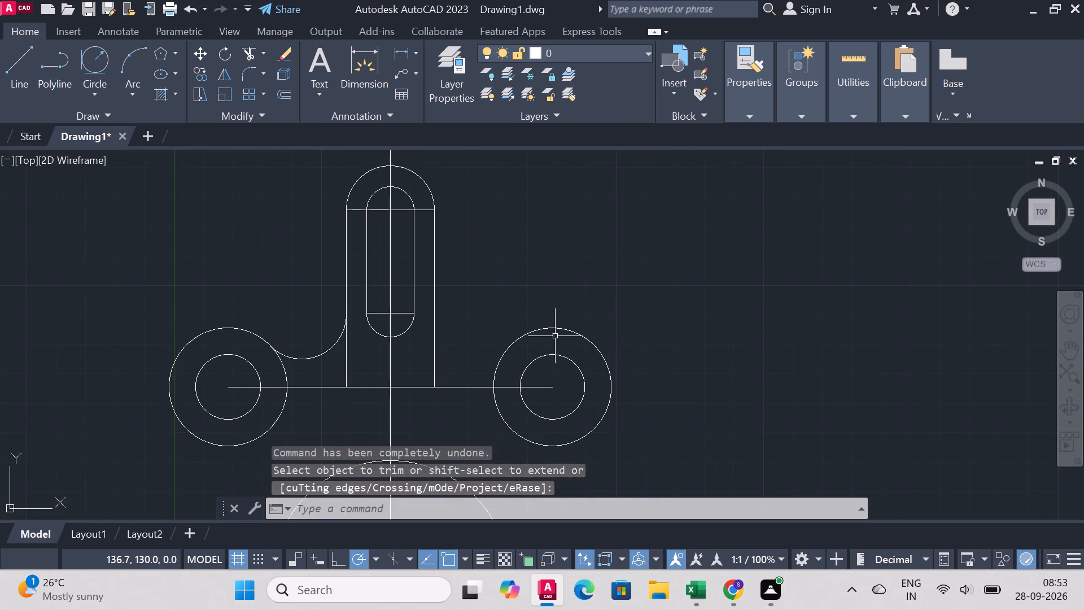
Mirror the radius 15 arc about the vertical centerline toward the right hole, keeping the source arc.
click(220, 75)
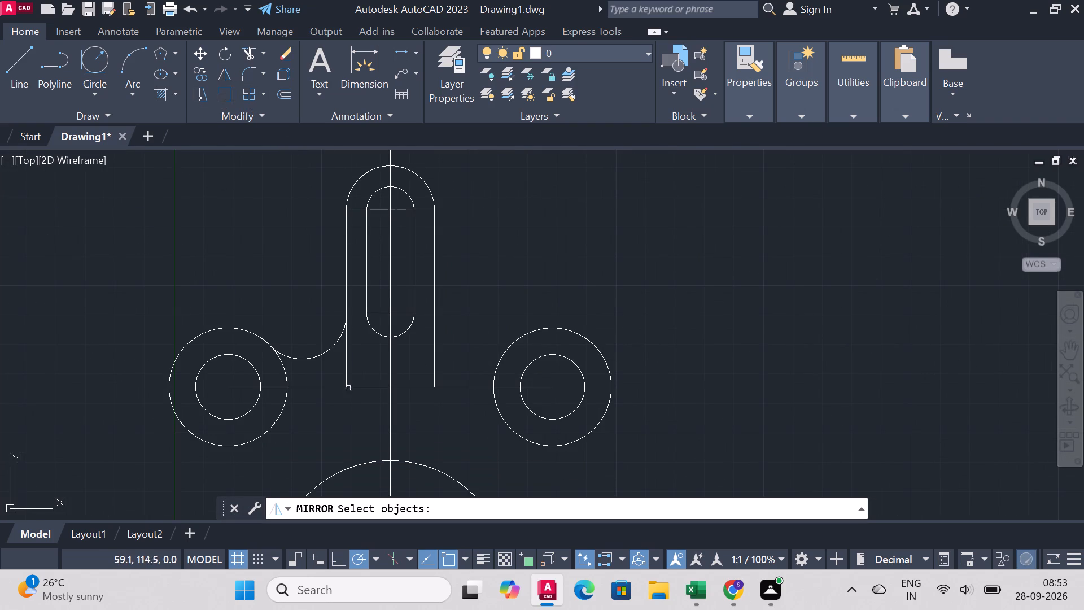
click(329, 349)
right_click(242, 259)
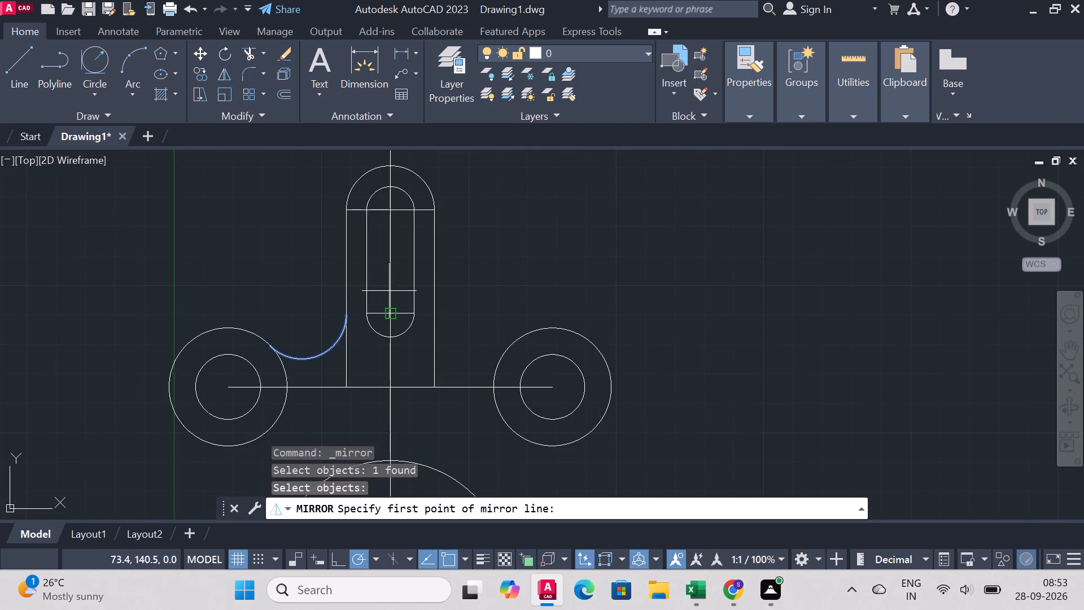
click(392, 313)
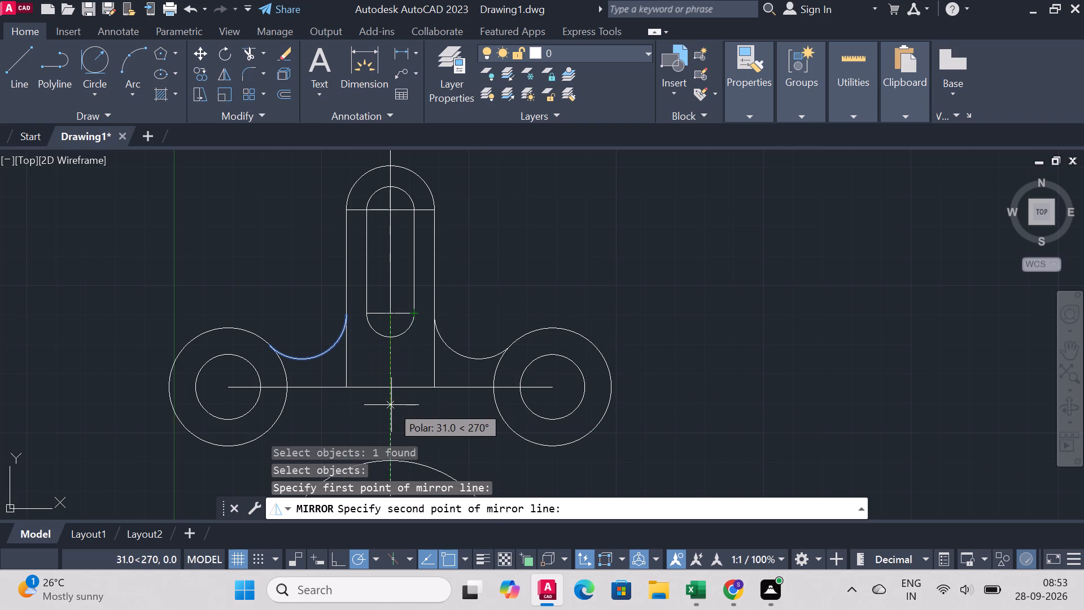
click(391, 405)
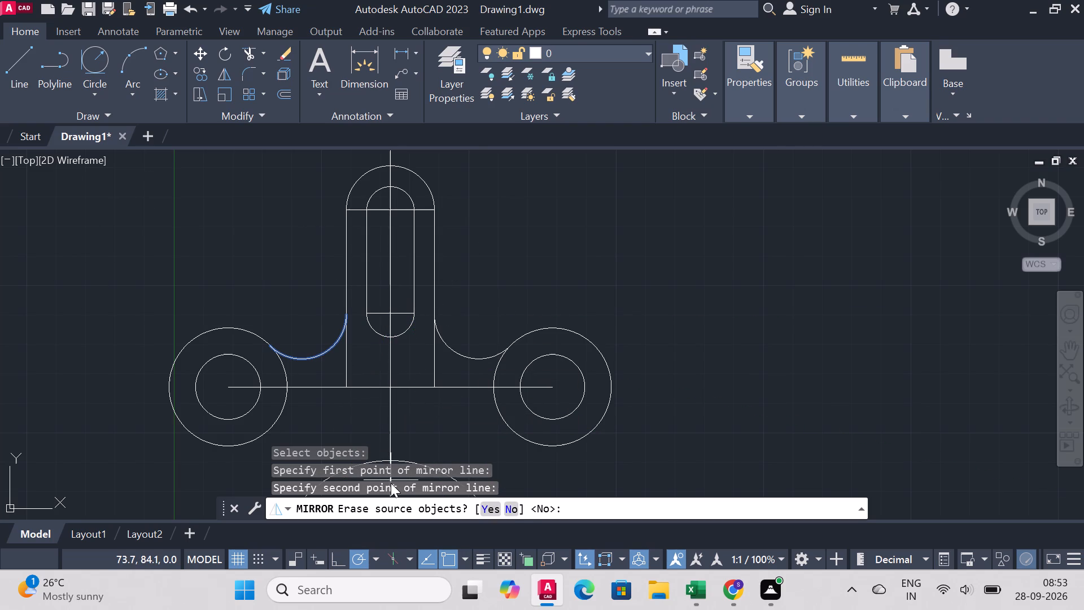
text(no)
key(Return)
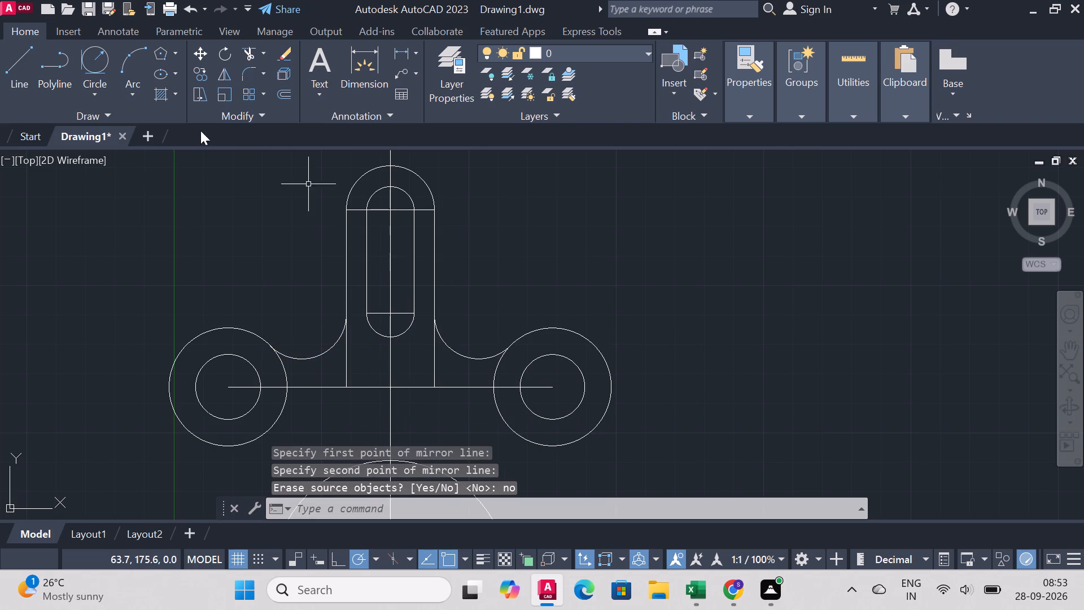
Trim the slot outline's two vertical lines below the radius 15 arcs.
click(249, 53)
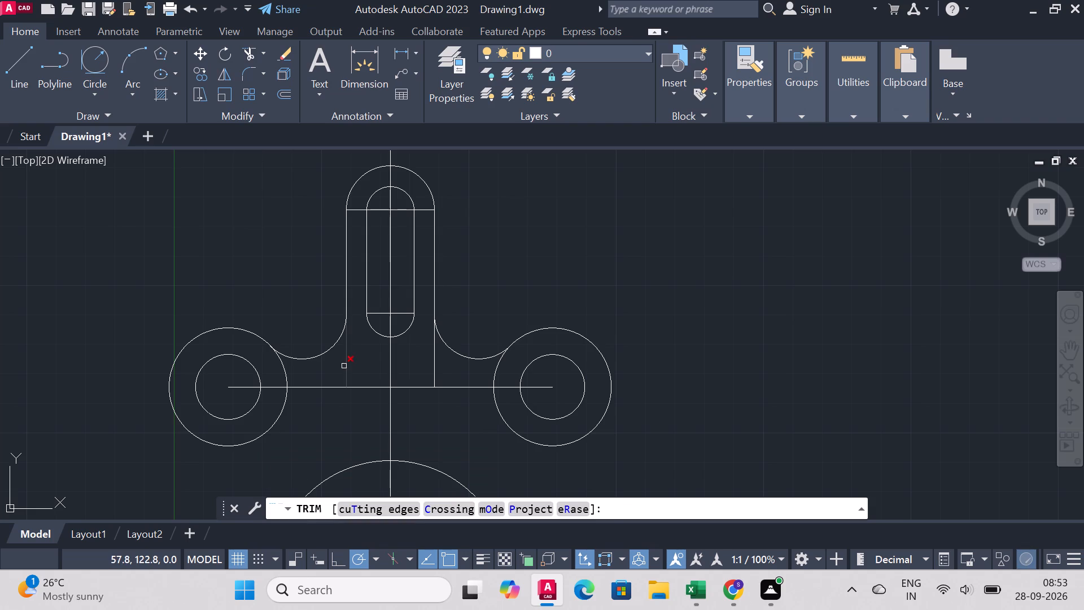
click(344, 366)
click(438, 362)
click(432, 367)
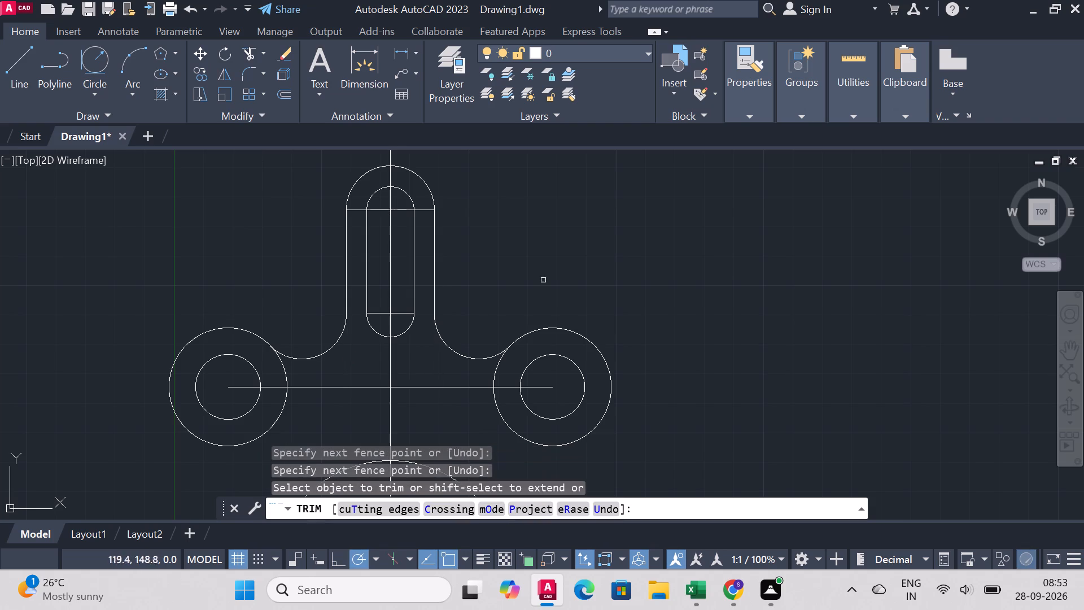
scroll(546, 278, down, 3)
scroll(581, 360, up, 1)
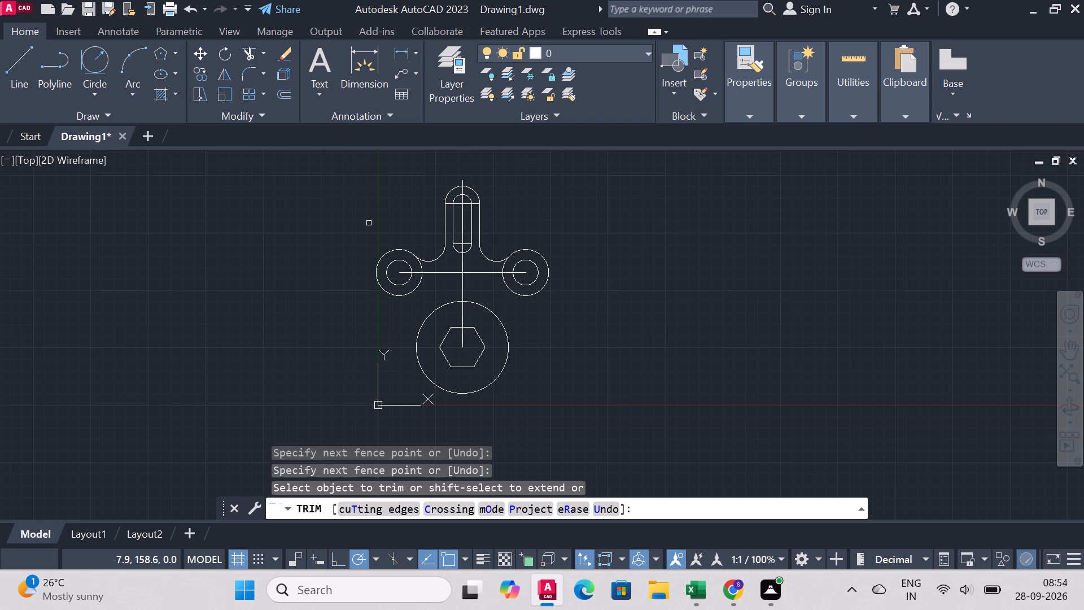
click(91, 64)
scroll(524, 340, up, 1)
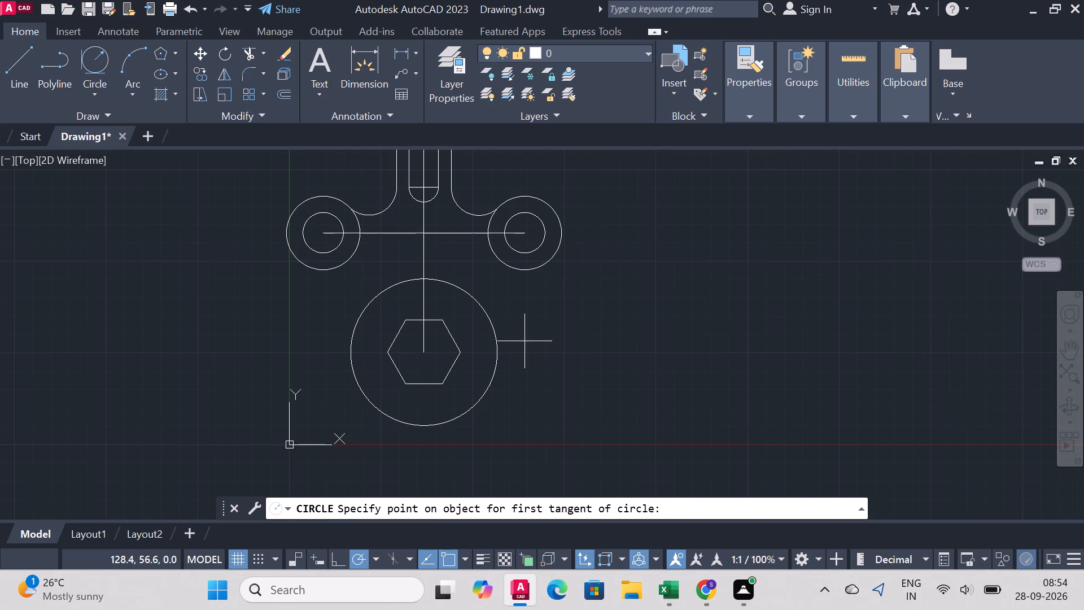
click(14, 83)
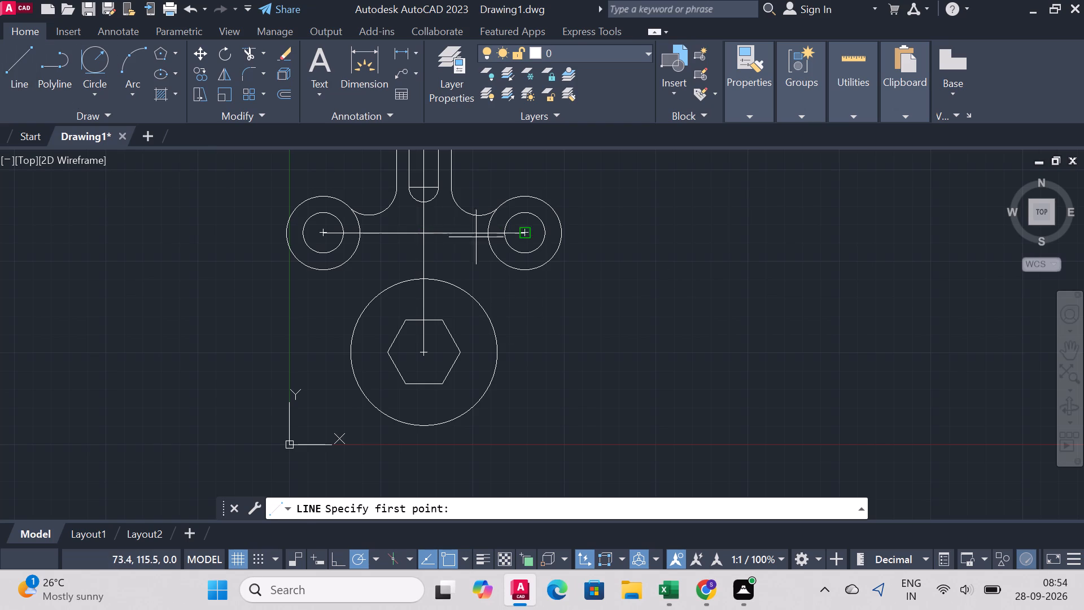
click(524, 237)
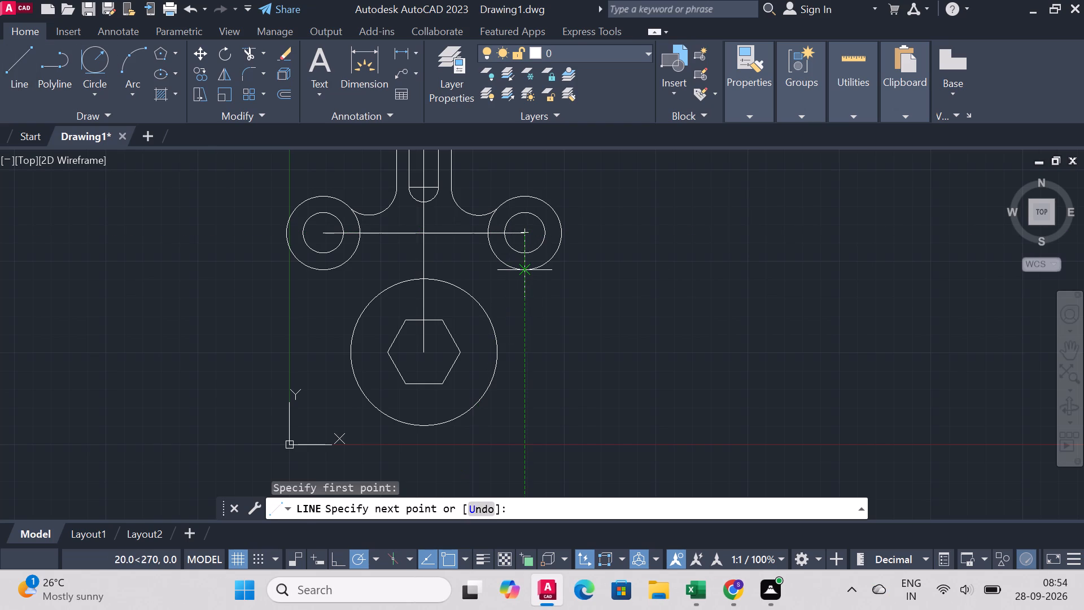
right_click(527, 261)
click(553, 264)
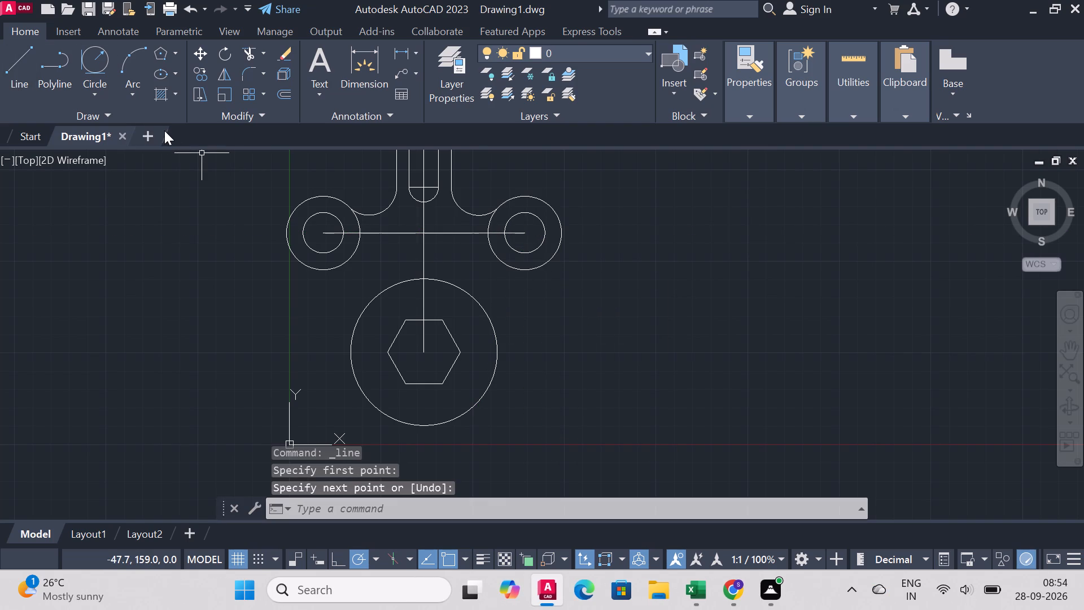
Draw a radius 20 circle tangent to the right hole's outer circle and the radius 40 circle.
click(88, 56)
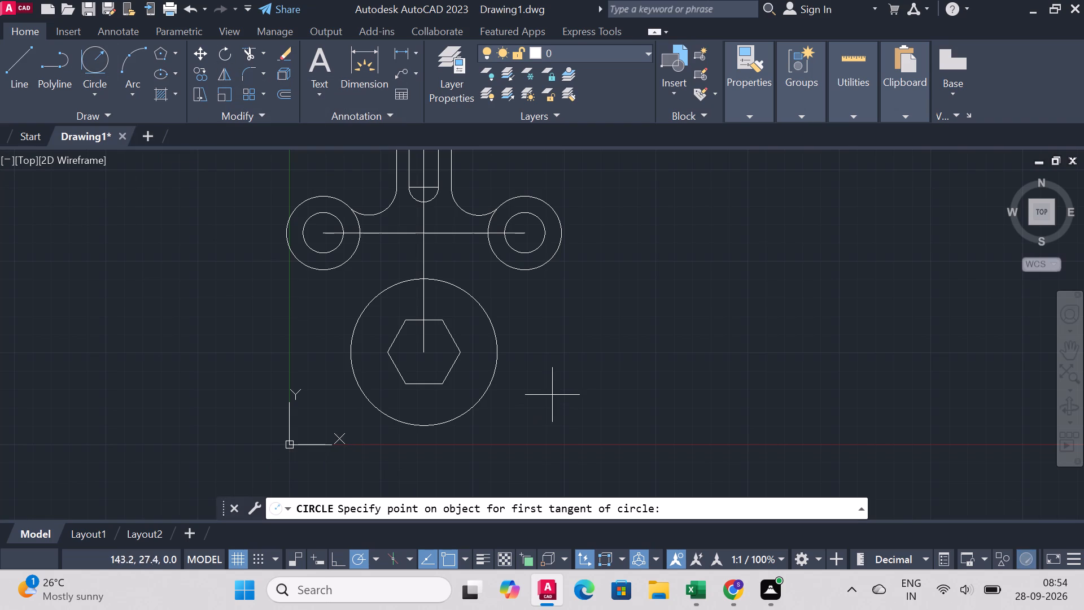
scroll(580, 348, up, 1)
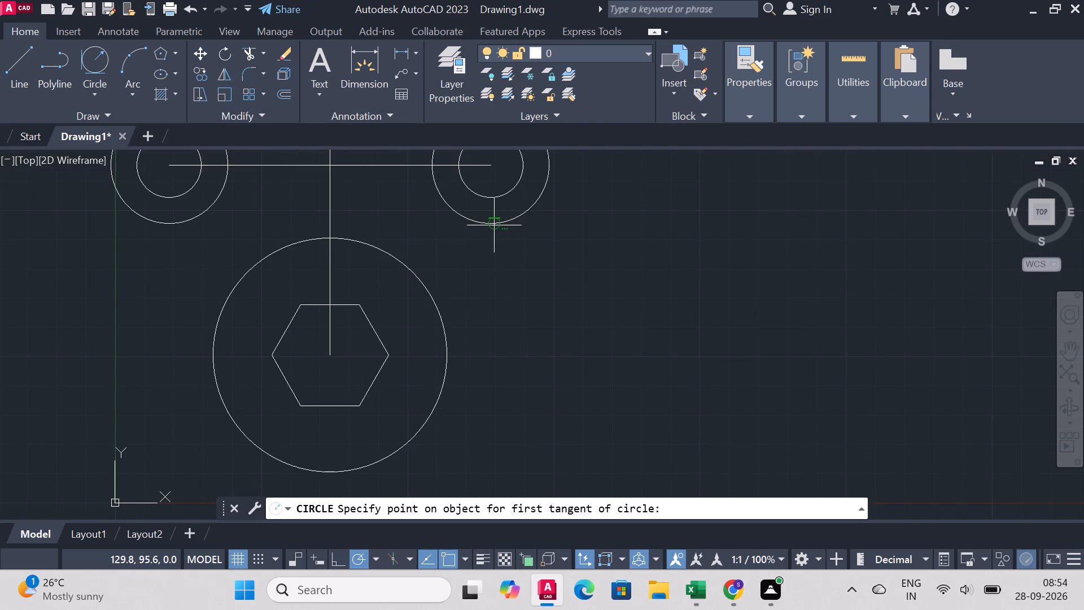
click(489, 226)
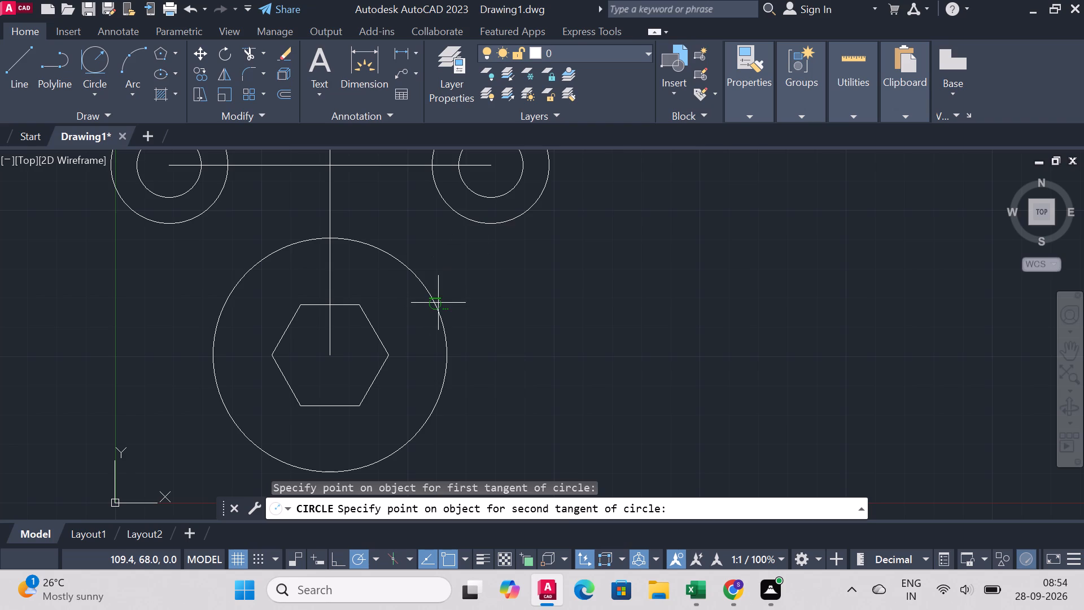
click(435, 305)
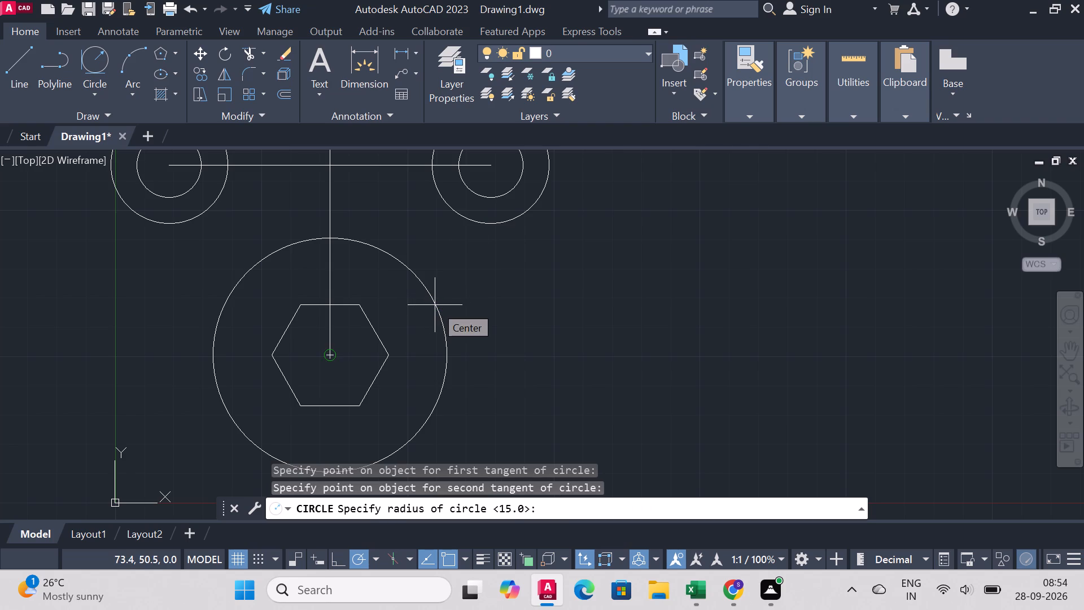
key(r)
key(Return)
text(20)
key(Return)
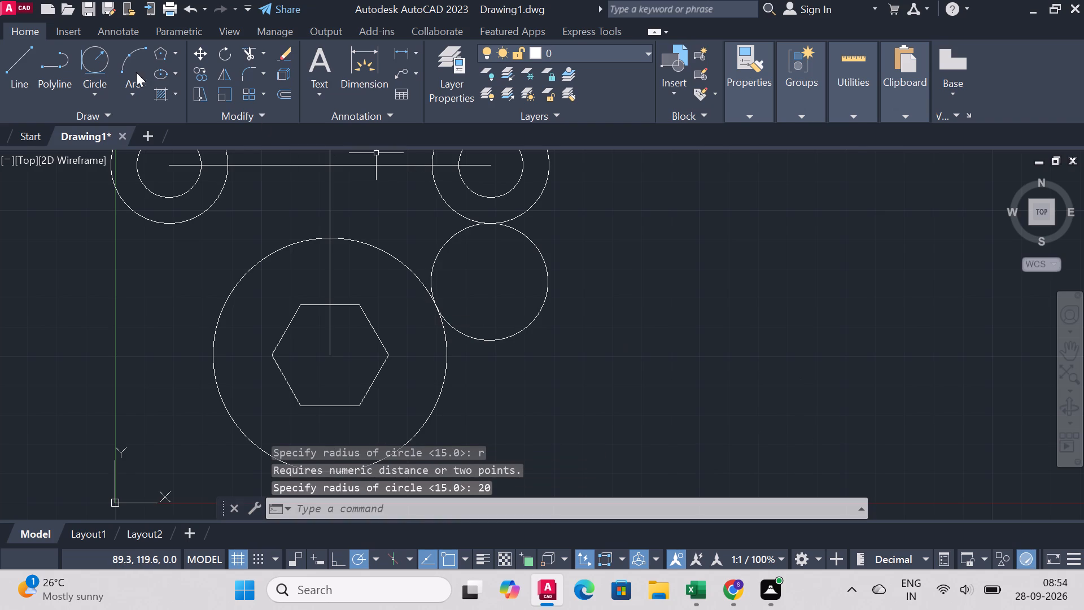
Trim the outer part of the new radius 20 circle, keeping the inner arc between the right hole outline and the radius 40 circle.
click(243, 47)
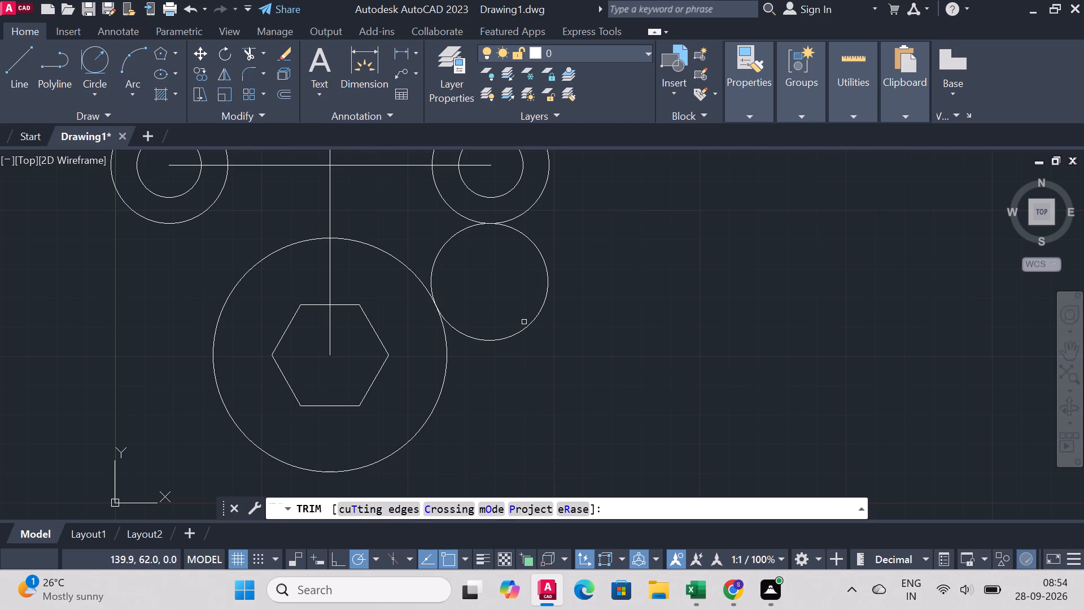
click(526, 326)
right_click(574, 280)
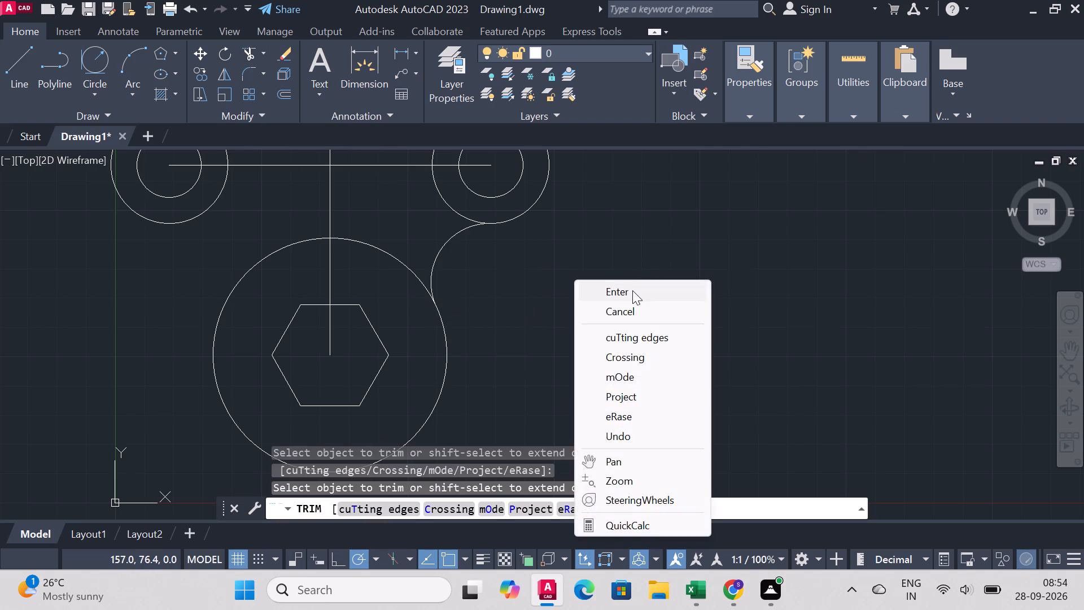
click(632, 290)
Mirror the radius 20 arc about the vertical centerline toward the left hole, keeping the source arc.
click(215, 68)
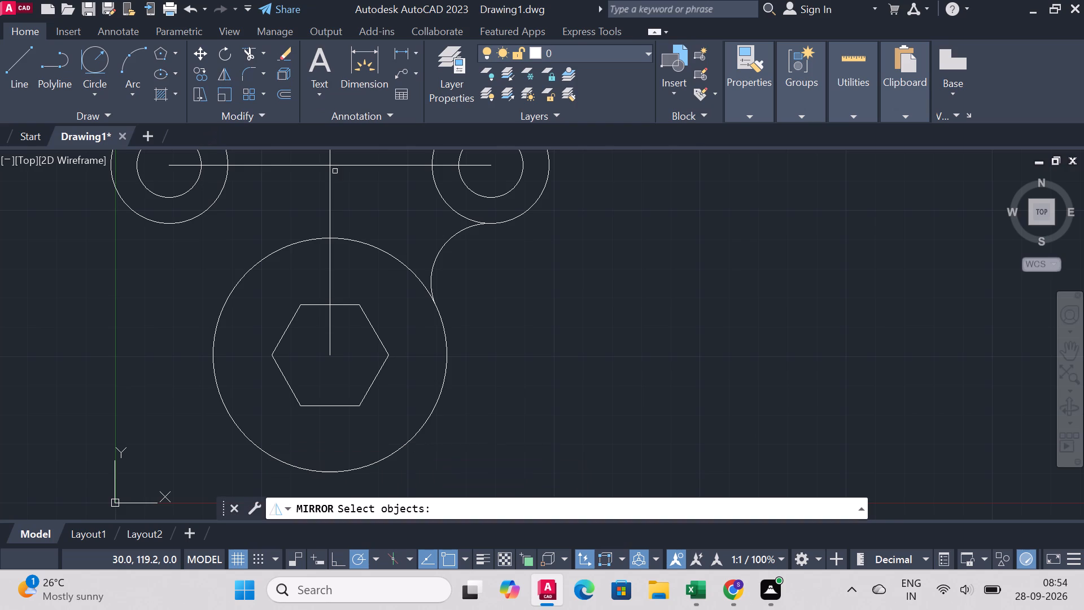
click(444, 247)
right_click(603, 332)
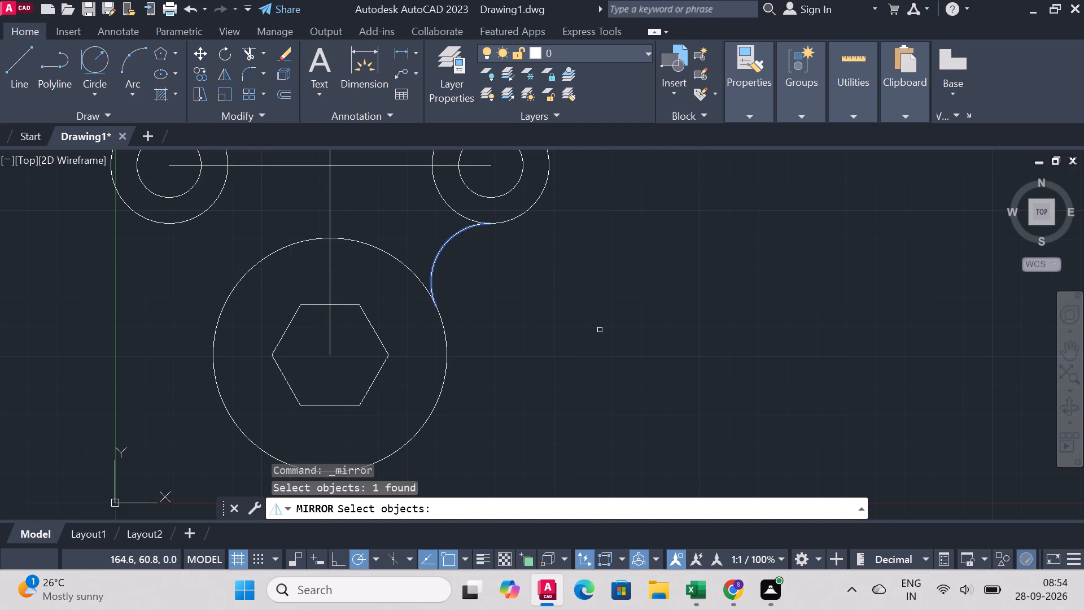
click(327, 168)
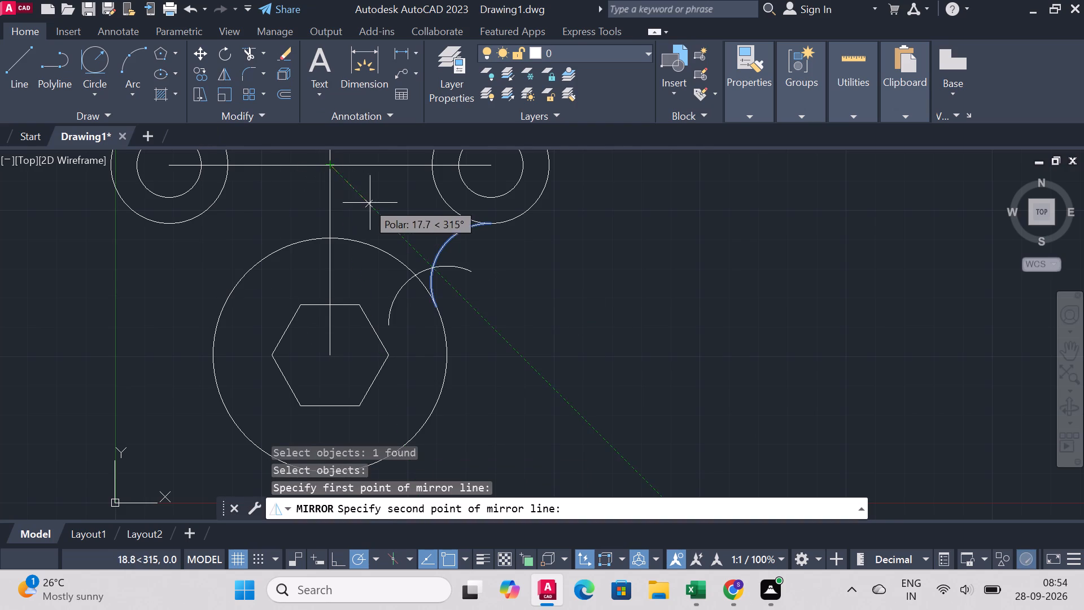
click(327, 239)
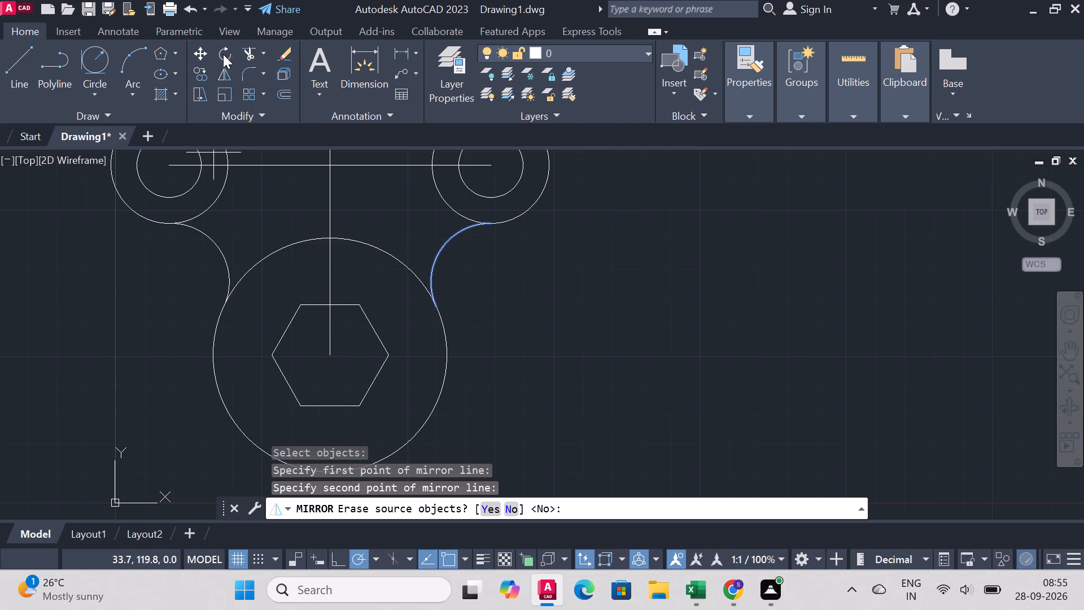
text(no)
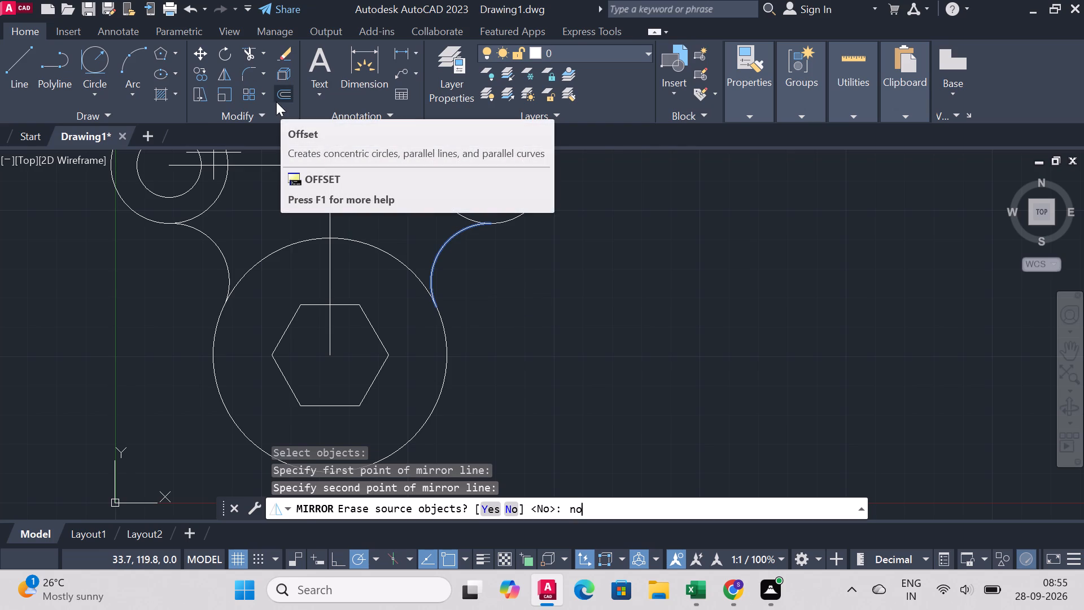
key(Return)
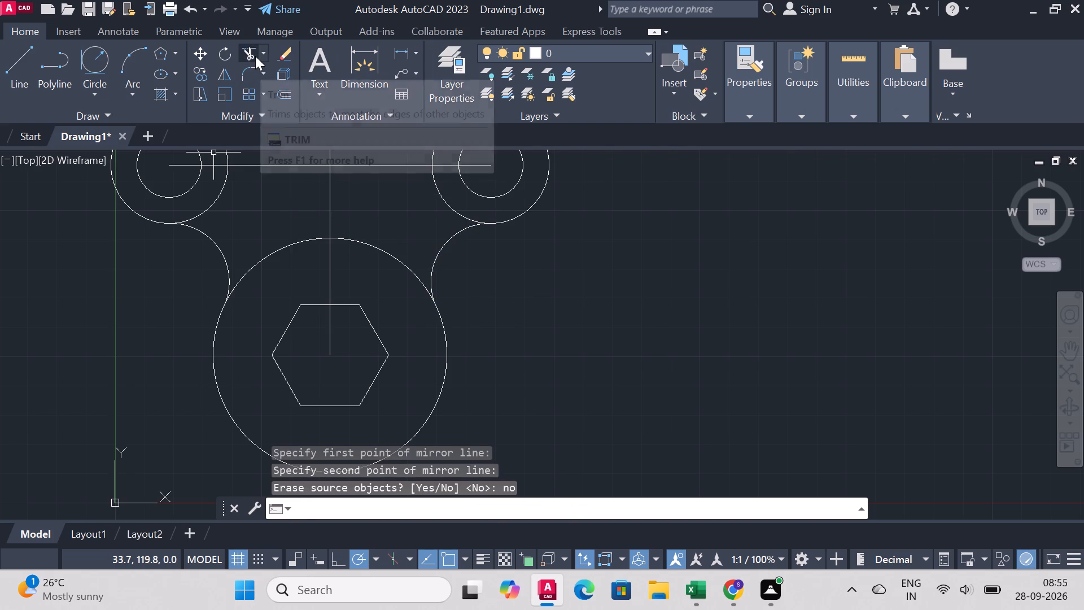
Trim the upper part of the radius 40 circle between the two radius 20 arcs, on both sides of the vertical centerline.
click(255, 55)
click(253, 54)
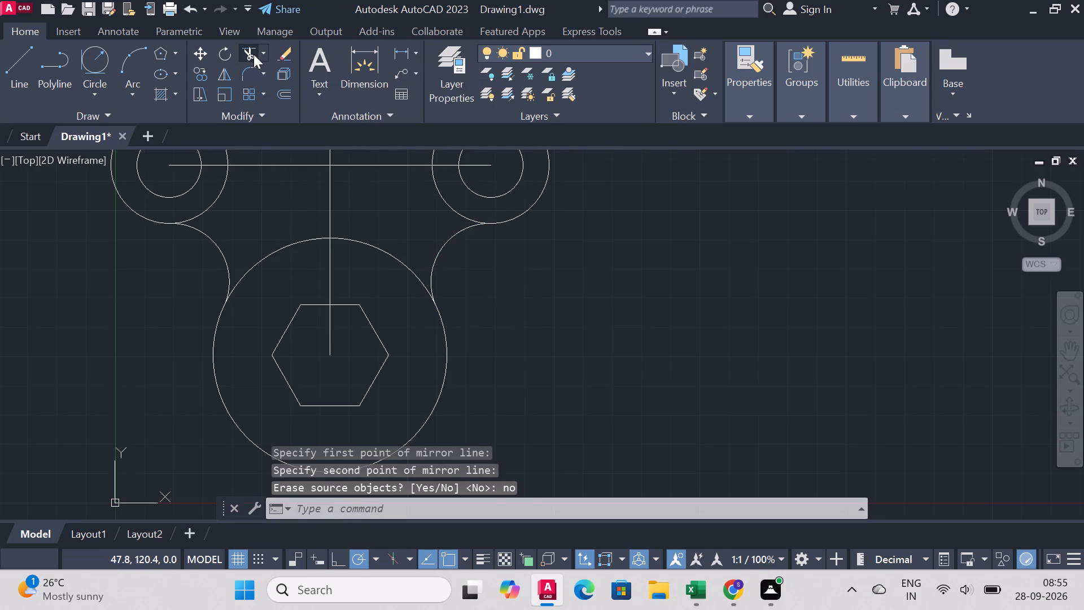
click(292, 242)
click(366, 245)
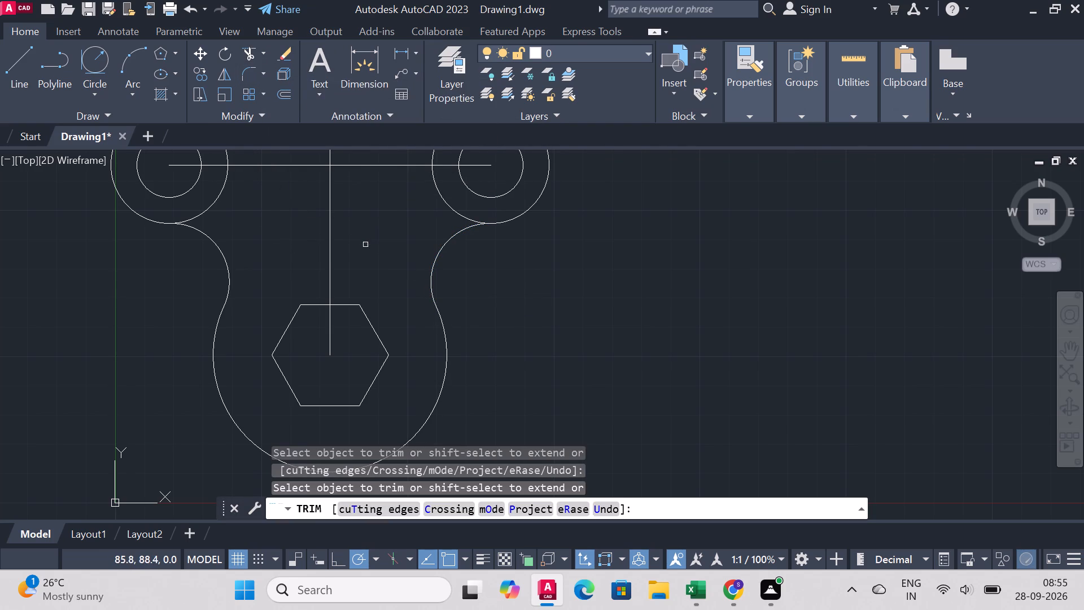
Trim away the vertical centerline between the horizontal centerline and the hexagon, and its remaining piece inside the hexagon.
click(331, 248)
scroll(333, 243, down, 3)
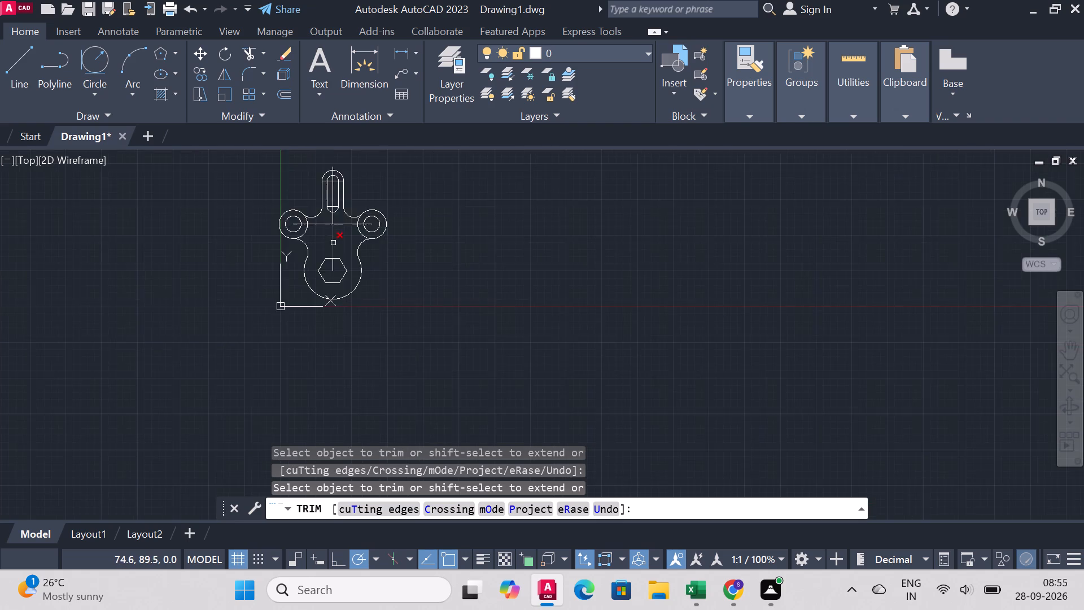
scroll(333, 242, up, 2)
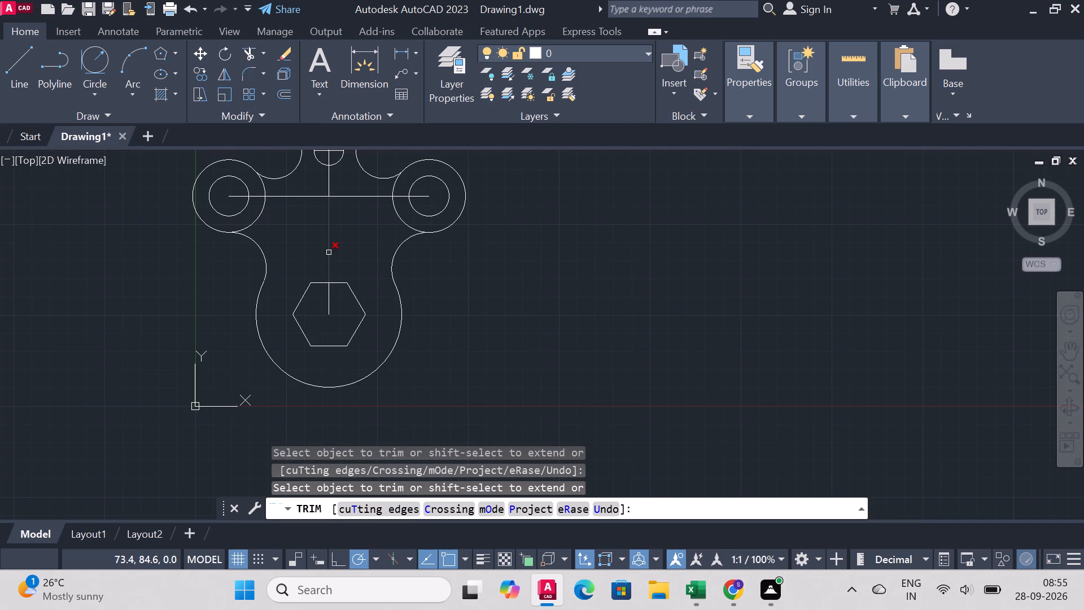
click(329, 252)
click(326, 303)
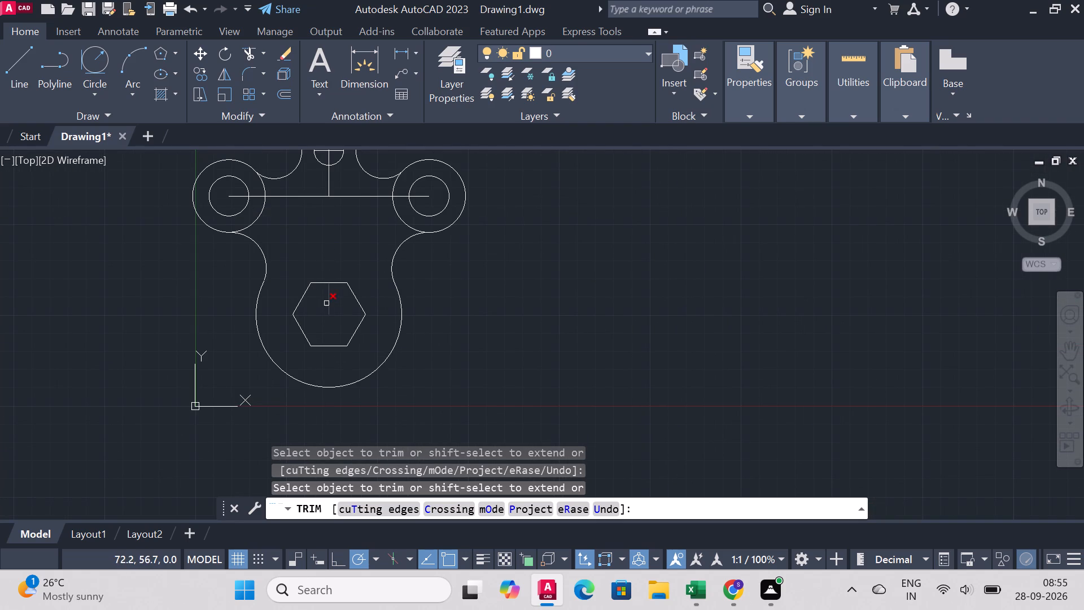
click(326, 303)
Trim the horizontal centerline from the left hole's center to the right hole's outer circle.
scroll(326, 241, down, 2)
scroll(336, 157, up, 3)
scroll(336, 207, down, 2)
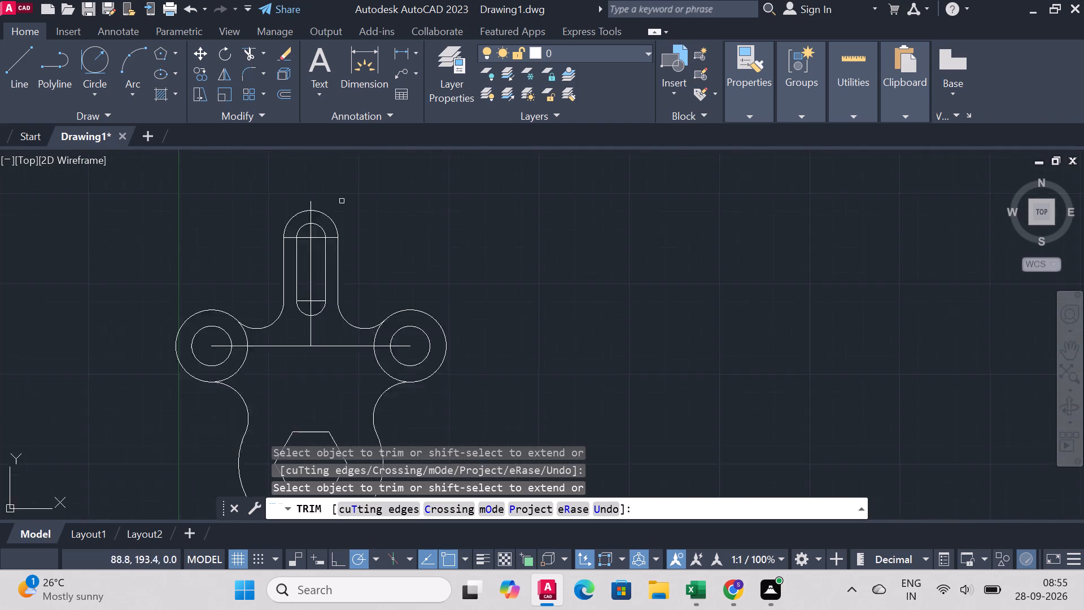
scroll(318, 266, up, 2)
click(266, 330)
click(206, 332)
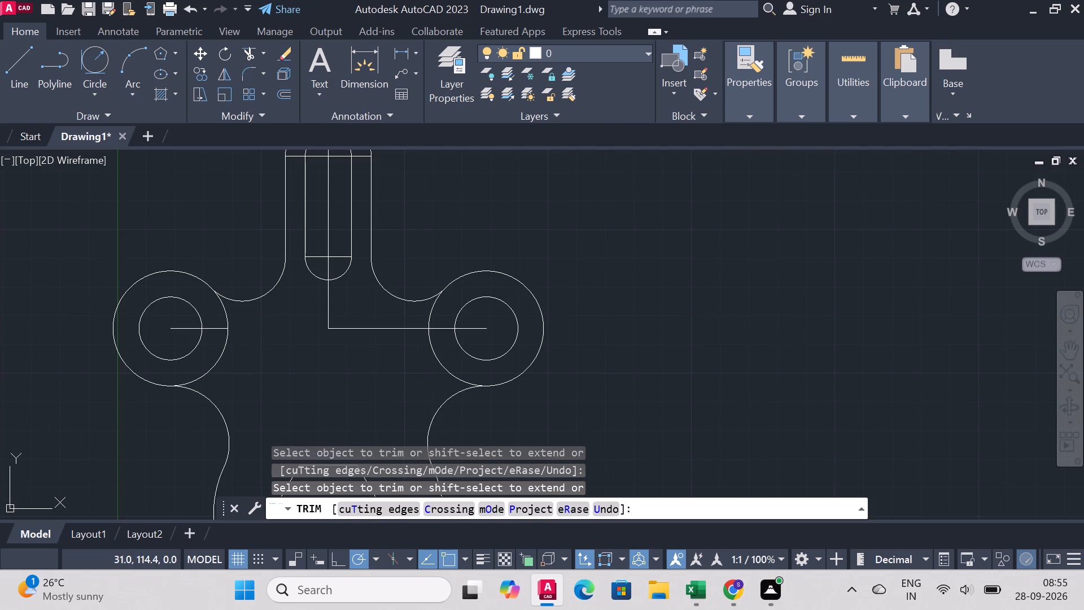
click(213, 327)
click(186, 331)
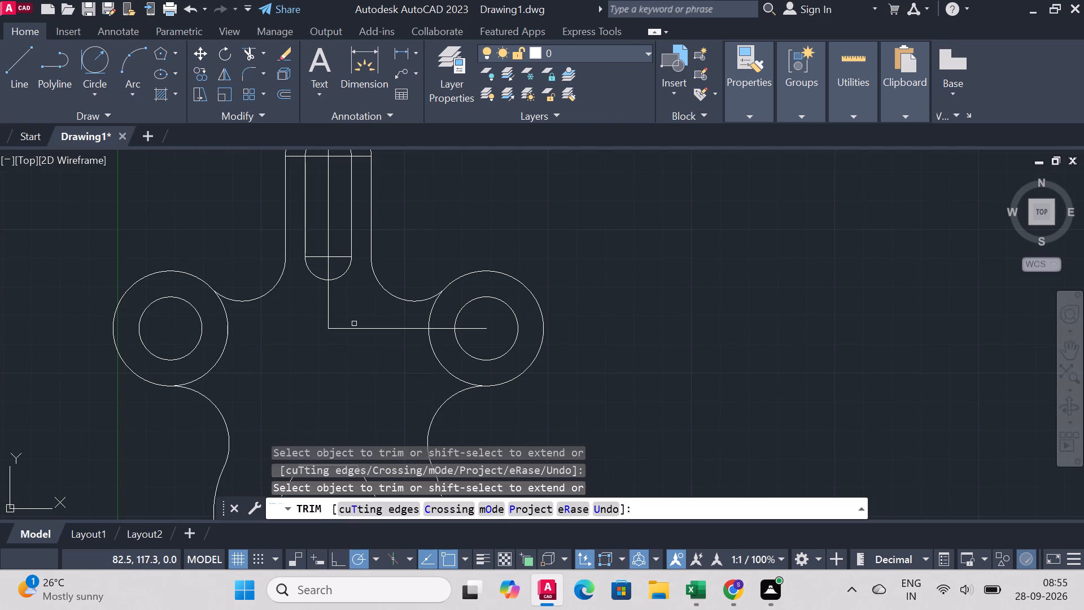
click(359, 328)
Trim the inner arcs of the outer circles around both holes and the centerline remnants at the right hole.
click(225, 349)
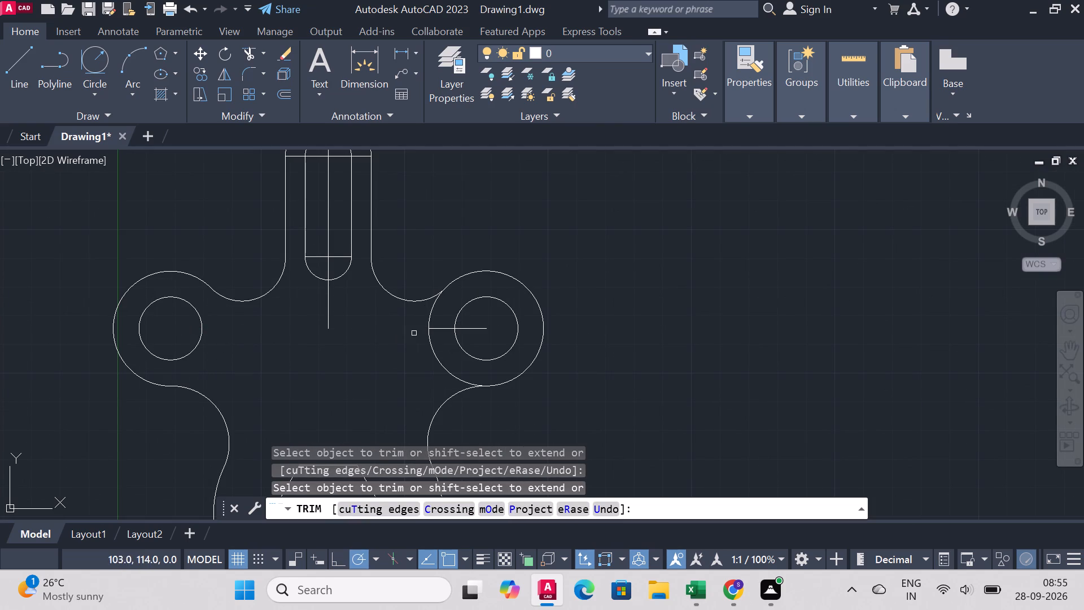
click(437, 355)
click(445, 329)
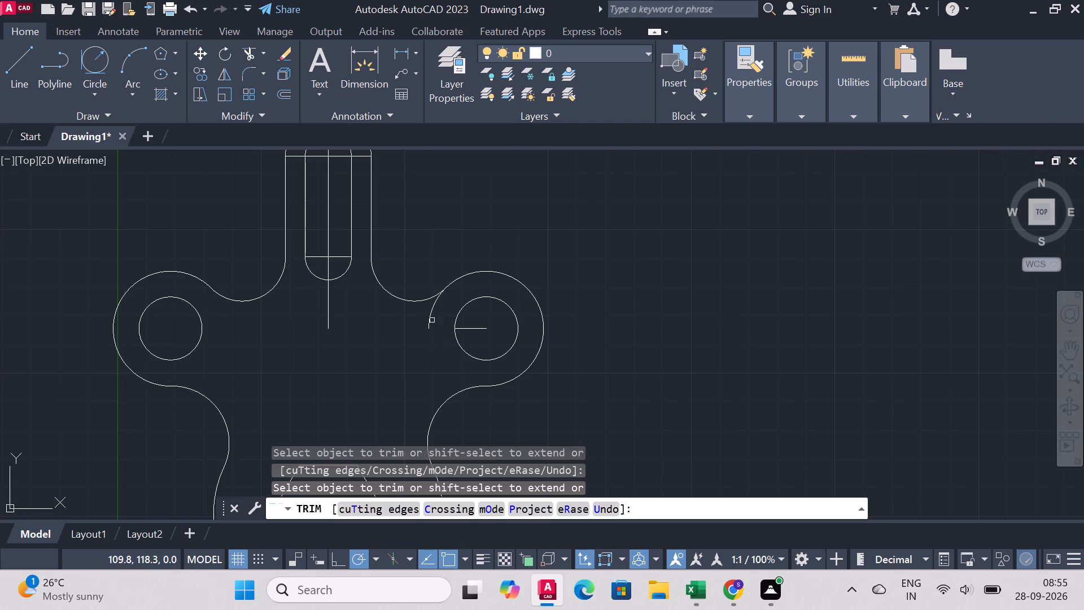
click(431, 319)
click(480, 329)
Trim away the vertical centerline piece extending below the slot's bottom arc.
scroll(375, 312, down, 1)
scroll(312, 247, up, 1)
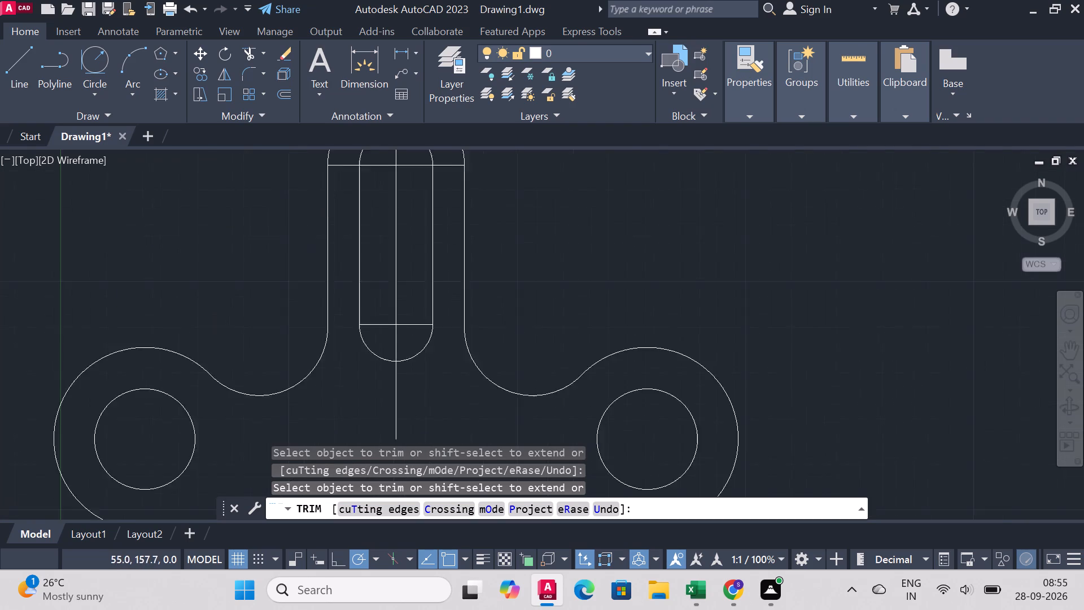
scroll(312, 247, up, 2)
scroll(433, 359, down, 3)
scroll(454, 368, up, 2)
click(417, 415)
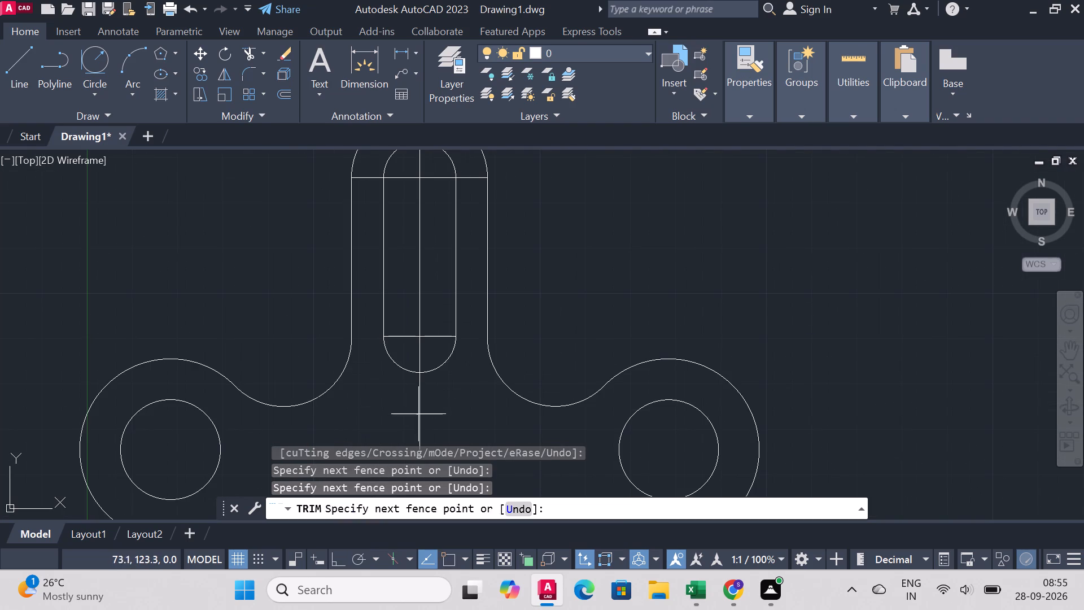
click(421, 413)
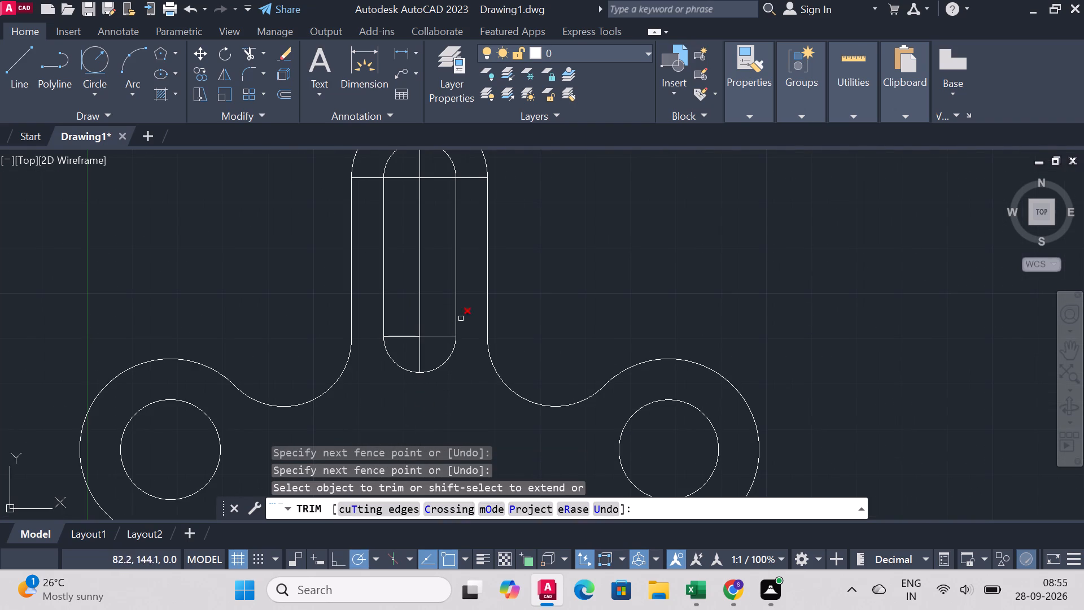
Trim the vertical centerline above the slot and the horizontal line pieces between the slot's sides and the outer outline, ending the Trim command.
scroll(467, 316, down, 2)
scroll(457, 259, up, 1)
click(439, 232)
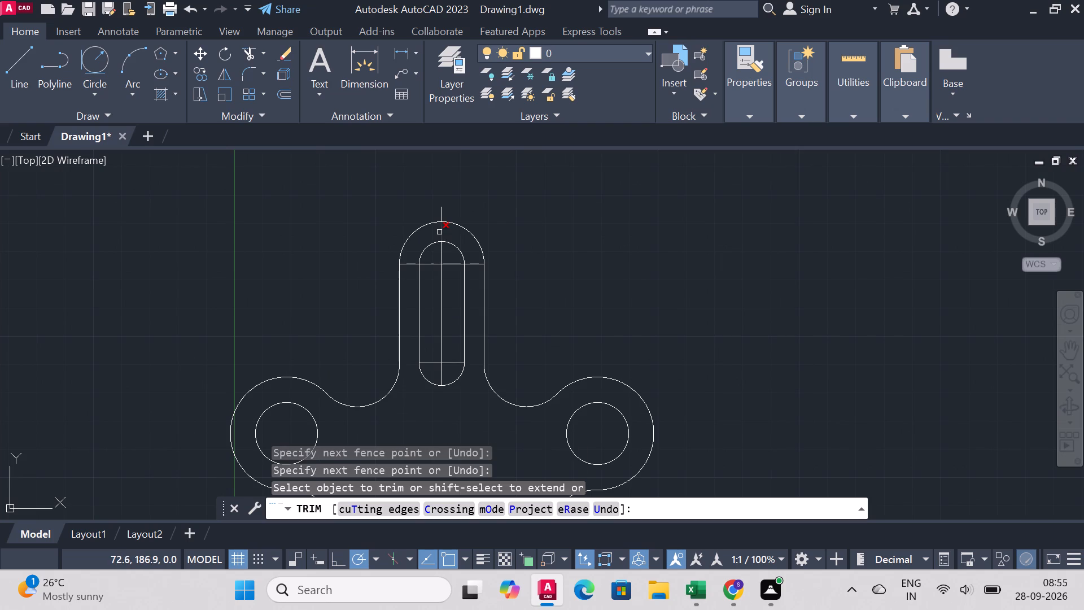
click(440, 214)
click(473, 265)
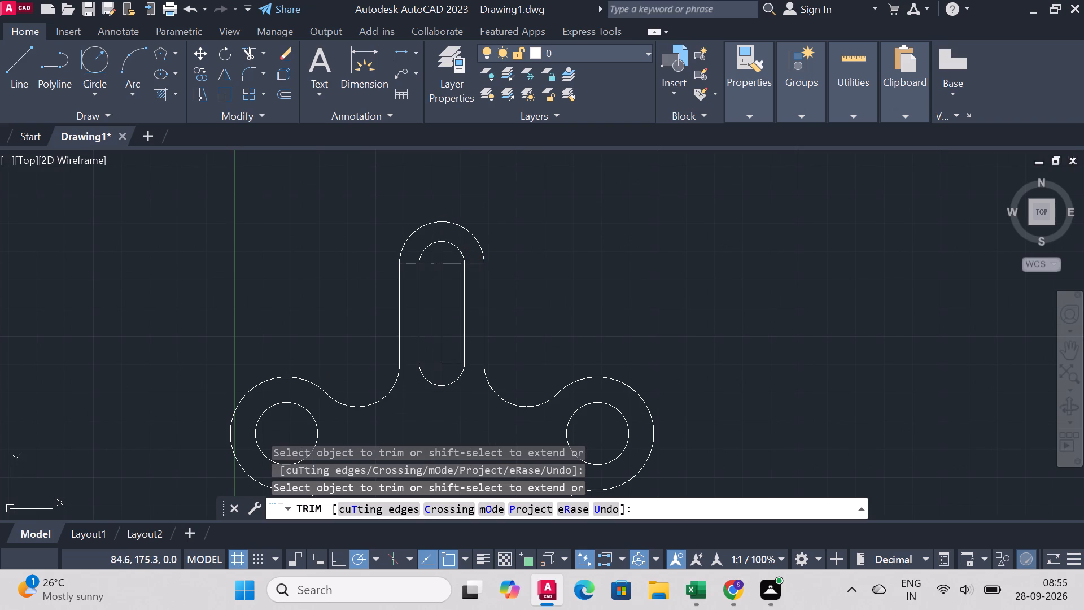
click(409, 263)
scroll(800, 177, down, 4)
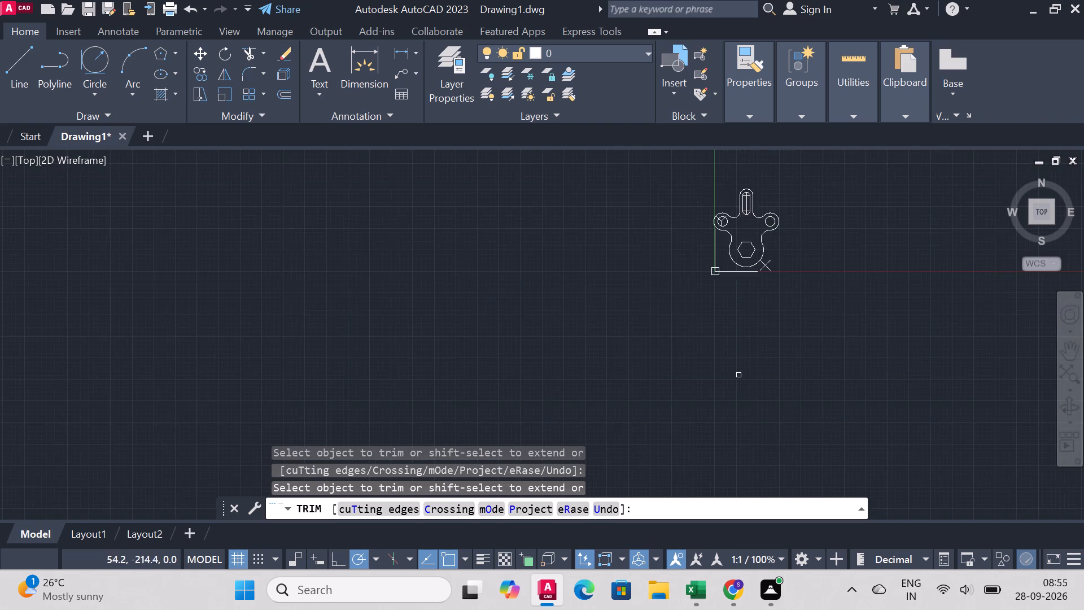
scroll(755, 369, up, 1)
scroll(822, 271, down, 2)
scroll(878, 389, down, 2)
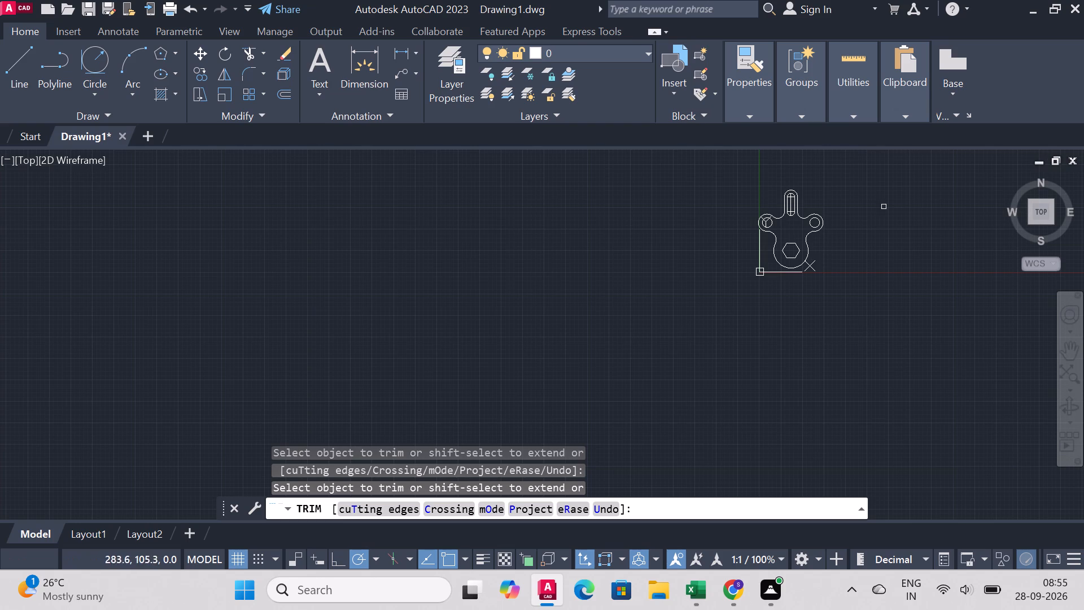
scroll(885, 184, up, 1)
scroll(847, 232, up, 1)
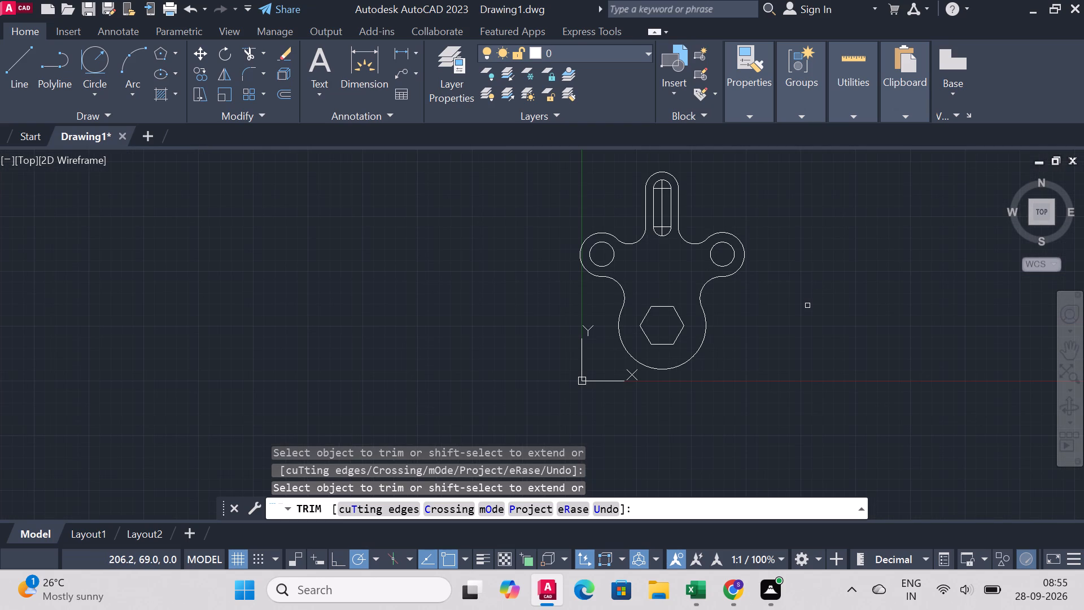
scroll(816, 244, down, 1)
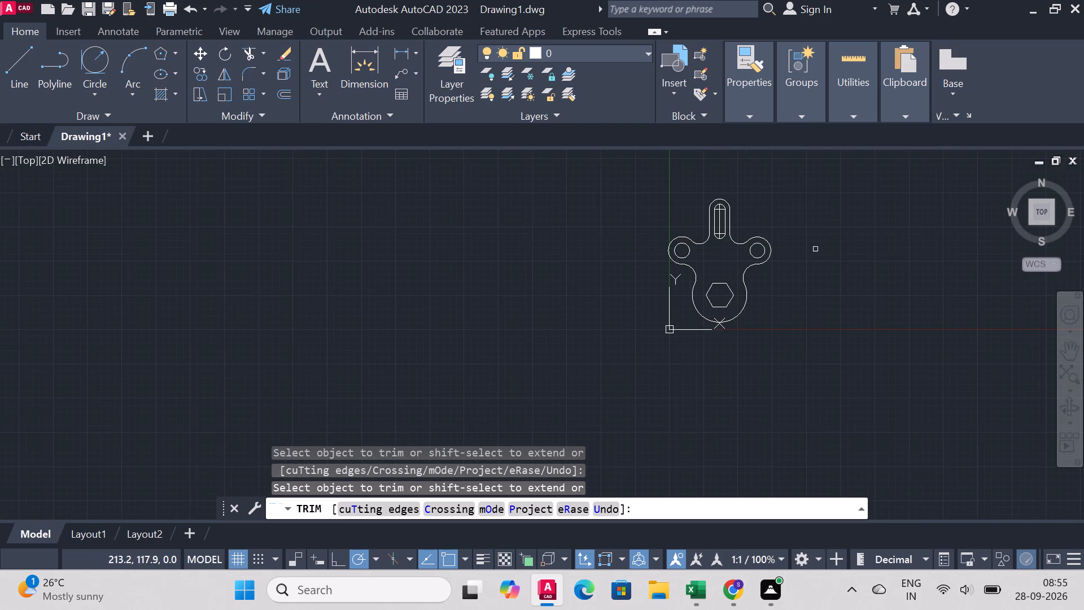
scroll(822, 218, up, 2)
right_click(799, 227)
click(854, 239)
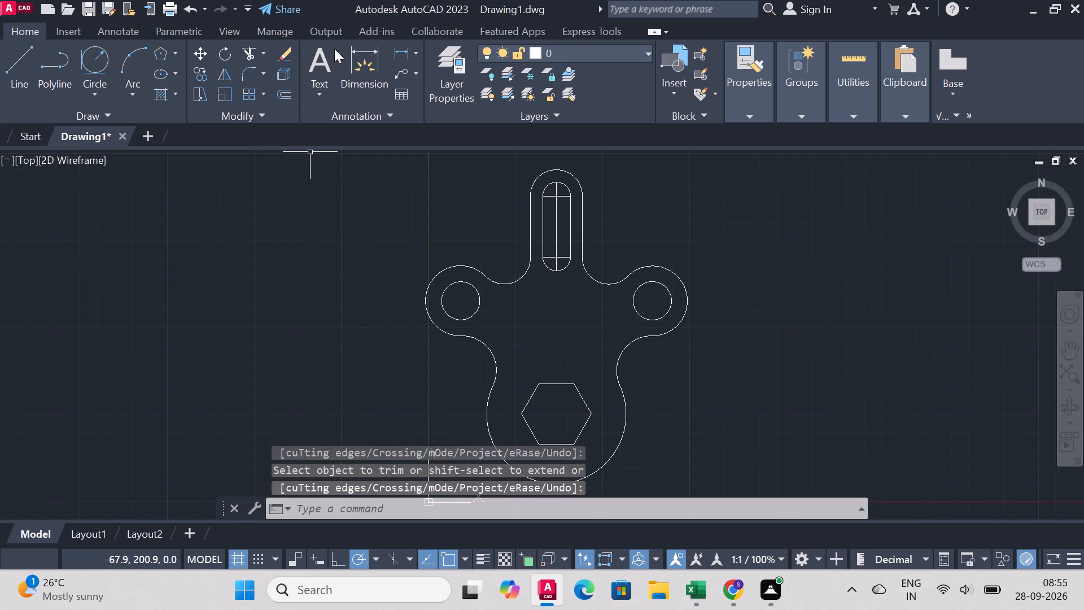
Dimension the horizontal distance between the two hole centers, placing the dimension above the plate.
click(342, 58)
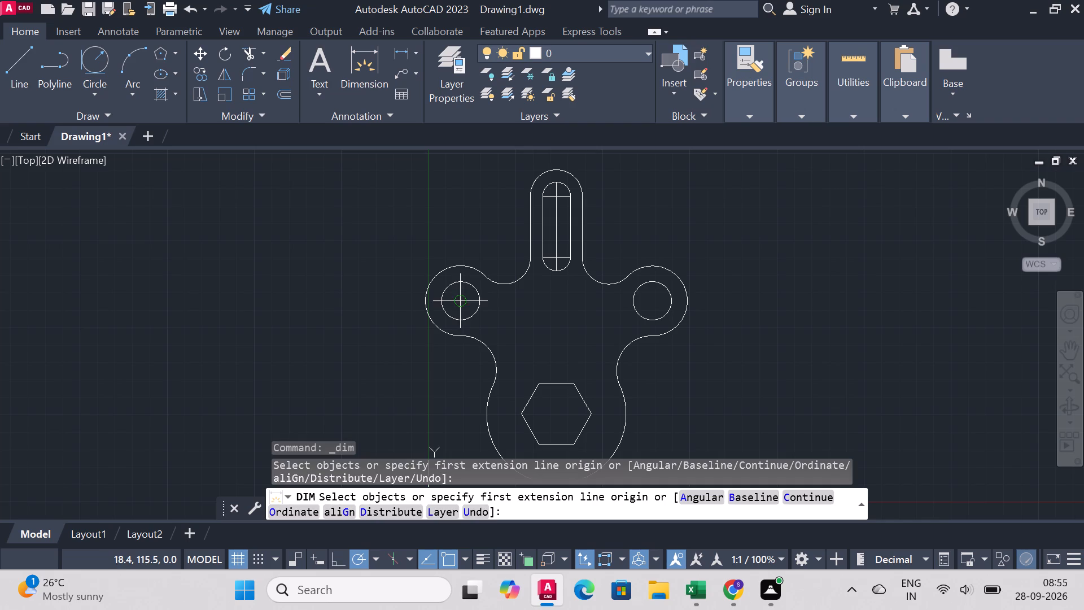
click(464, 300)
click(651, 303)
scroll(650, 297, down, 2)
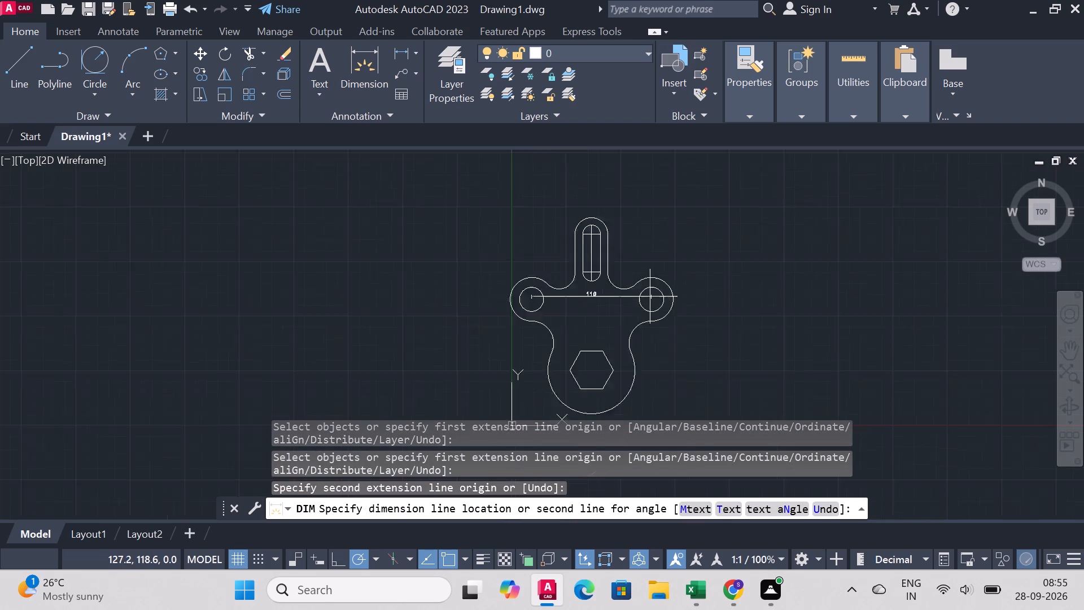
scroll(650, 297, down, 1)
click(646, 250)
Dimension the vertical distance between the slot's upper and lower arc centers, placing it just outside the right side of the outline.
scroll(665, 289, up, 2)
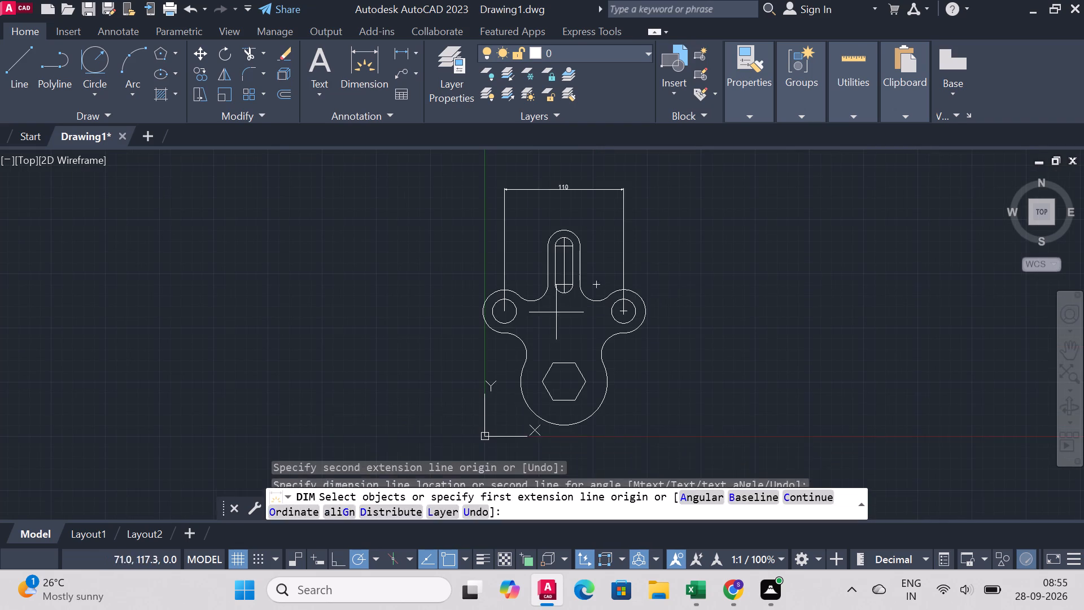
scroll(557, 310, up, 1)
scroll(580, 264, up, 2)
scroll(575, 266, down, 2)
scroll(576, 252, up, 2)
scroll(586, 240, down, 2)
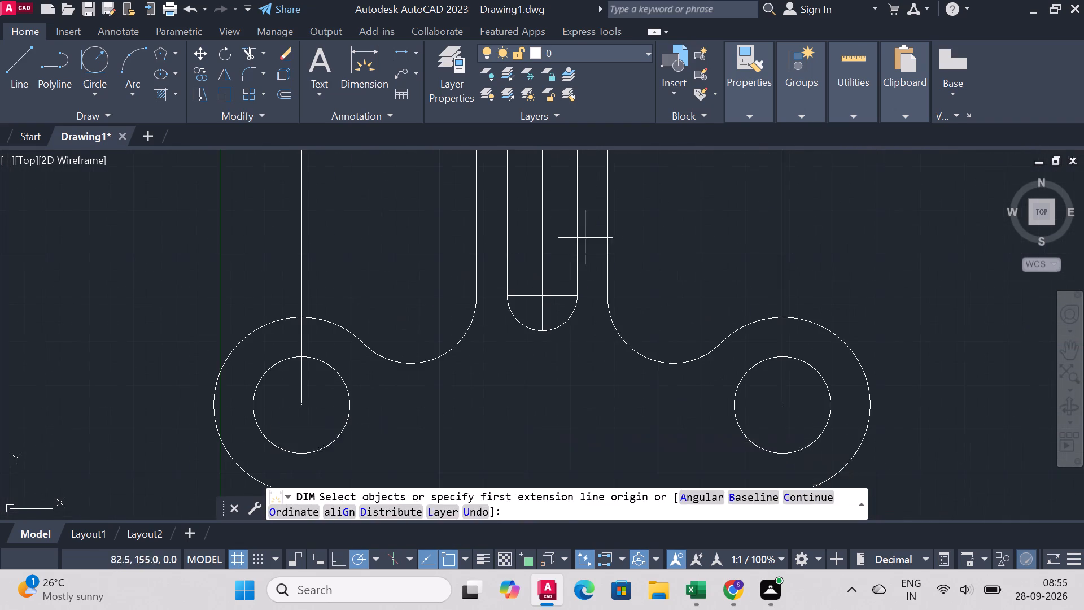
scroll(582, 199, up, 2)
click(545, 209)
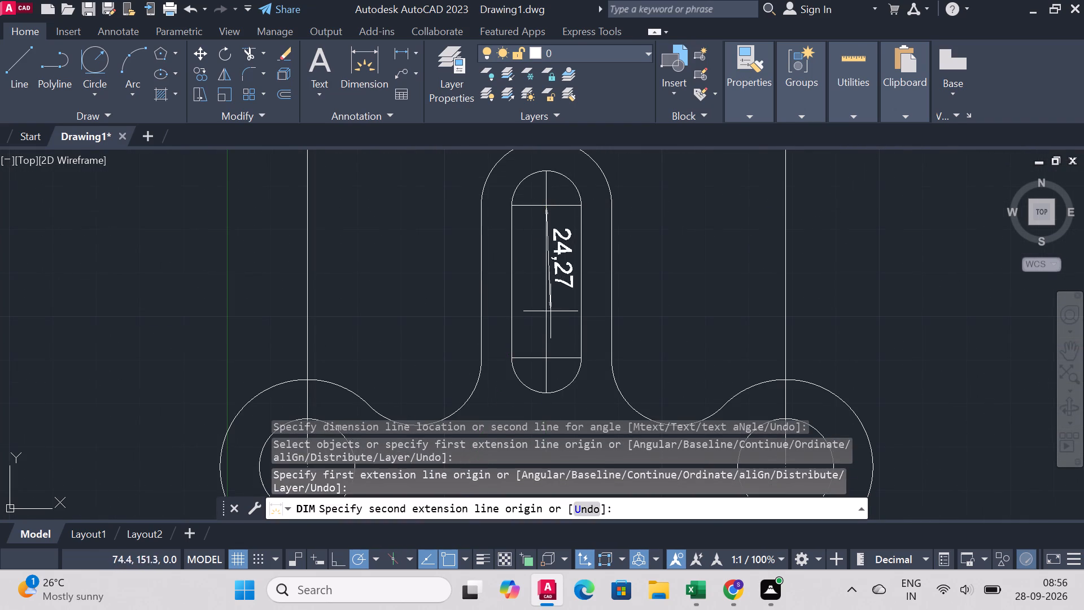
click(546, 358)
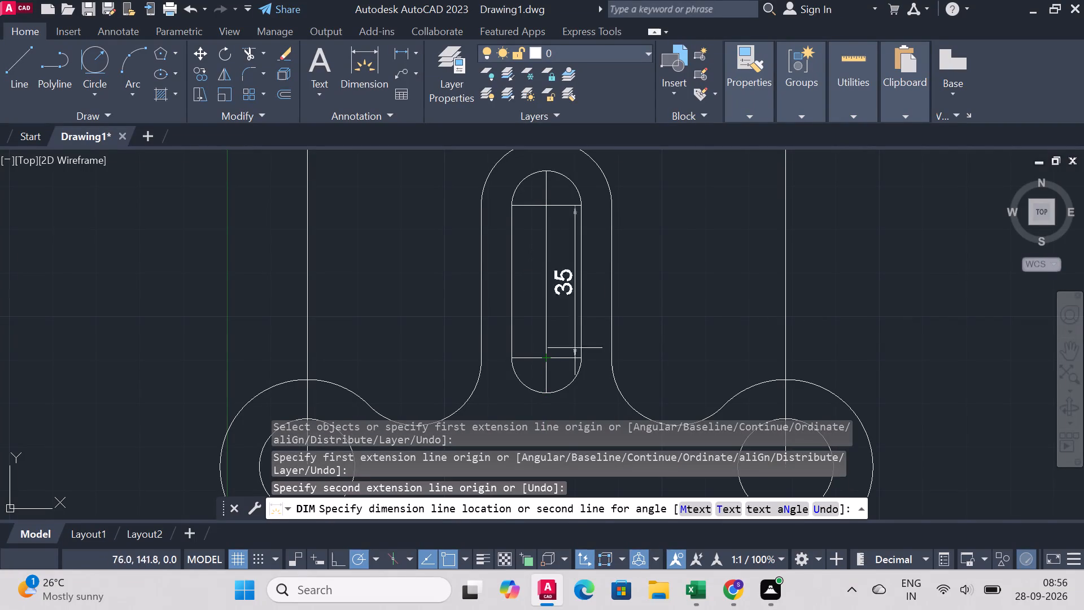
click(680, 329)
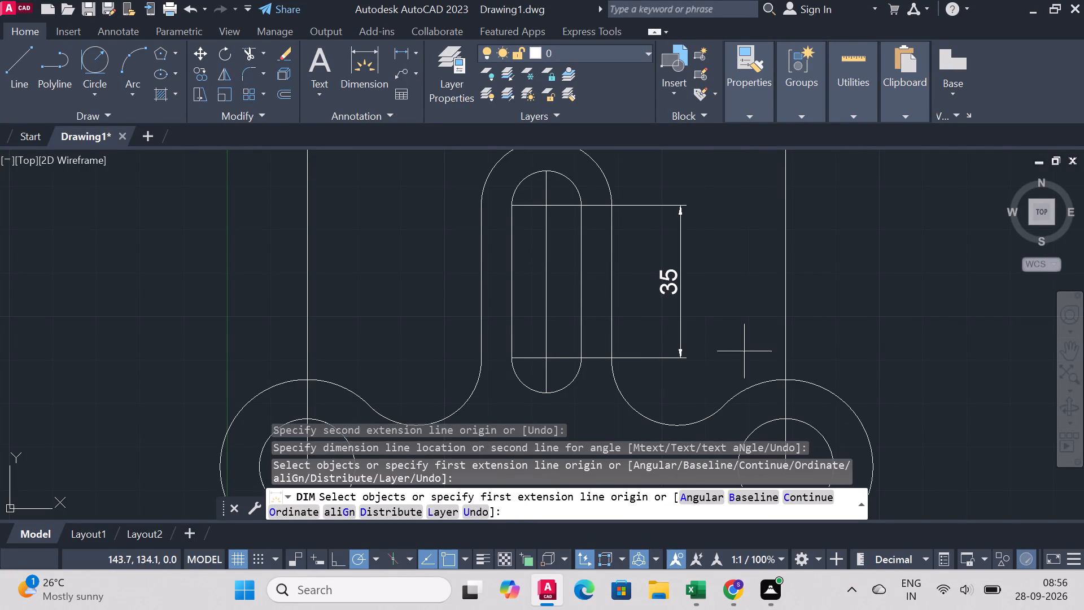
Dimension the length of the hexagon's top edge, placing the dimension just above it.
scroll(738, 329, down, 2)
scroll(721, 455, up, 2)
scroll(731, 258, down, 3)
scroll(699, 334, up, 2)
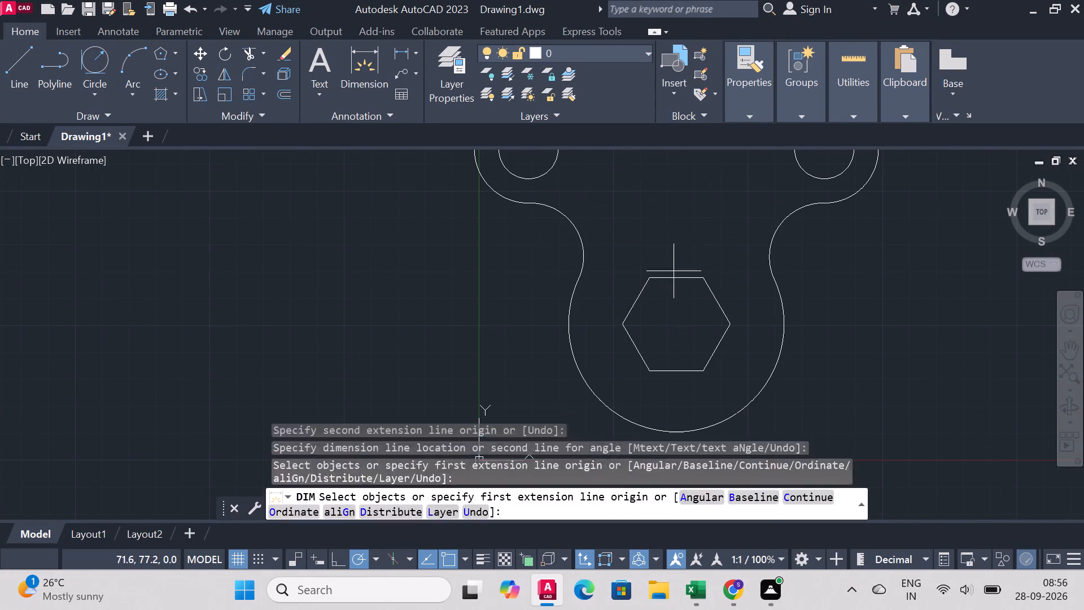
click(679, 281)
click(679, 269)
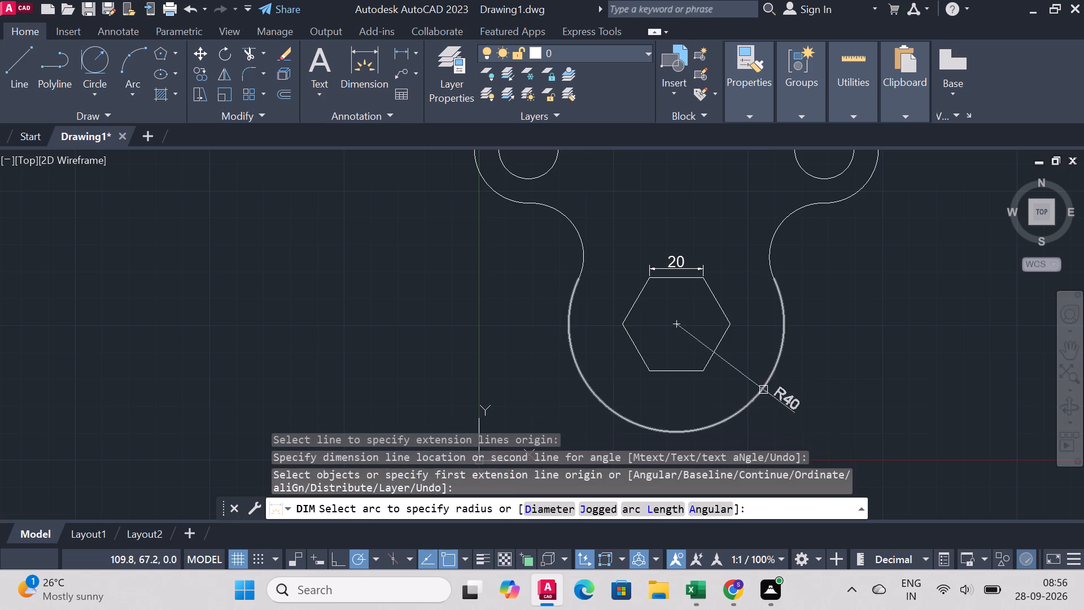
Add radius dimensions to the base arc and to the left concave arc beneath the left hole.
click(763, 390)
click(794, 419)
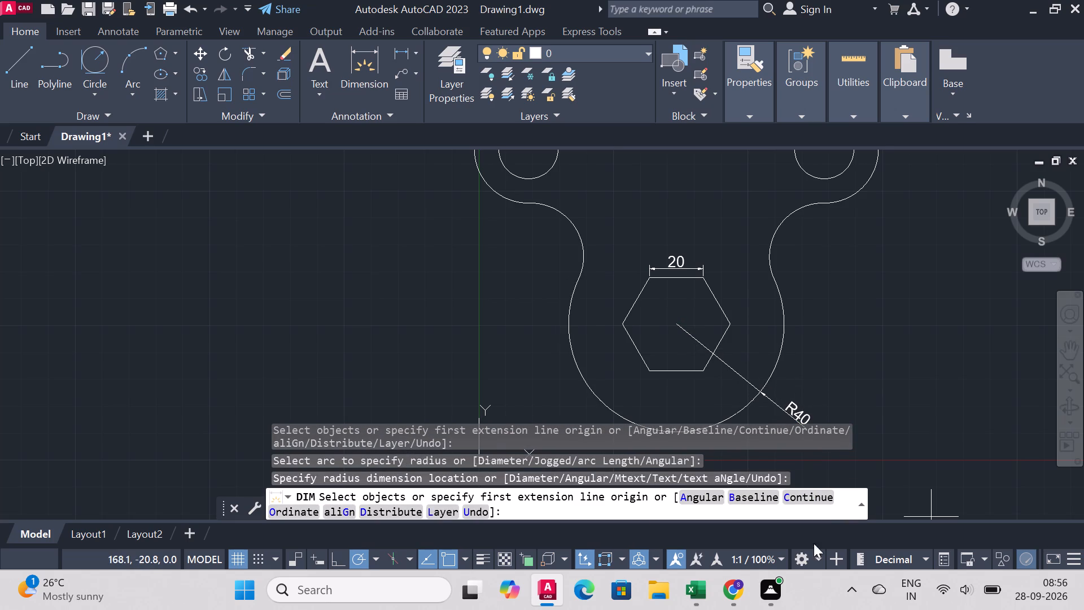
scroll(674, 337, down, 2)
scroll(545, 361, up, 1)
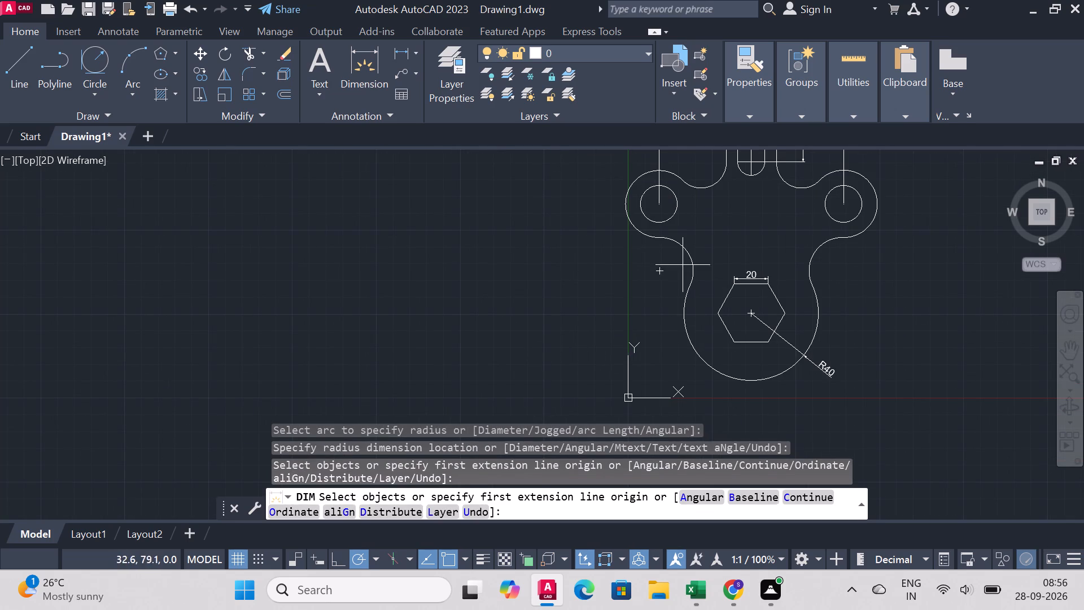
click(684, 254)
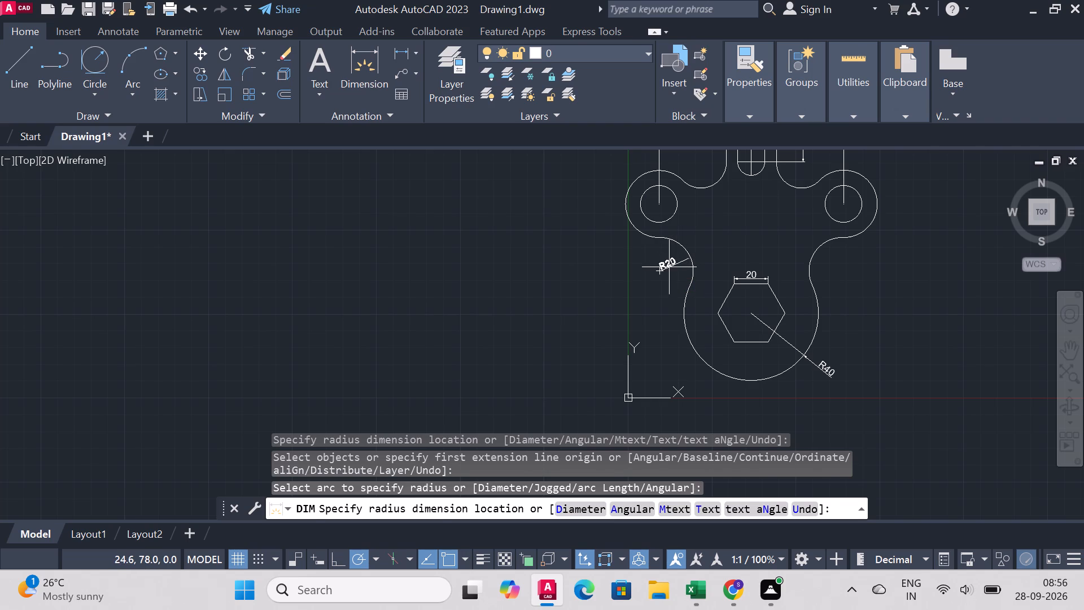
click(669, 267)
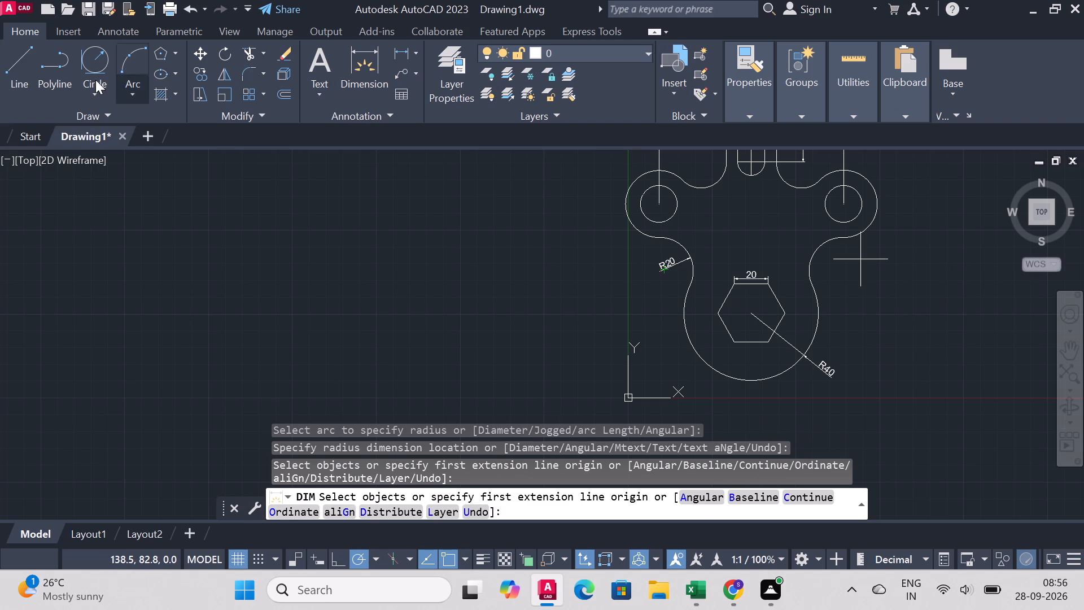
Add a vertical dimension of 65 from the hexagon's center up to the hole-center level, placed outside the plate's right side, and end the command.
click(345, 65)
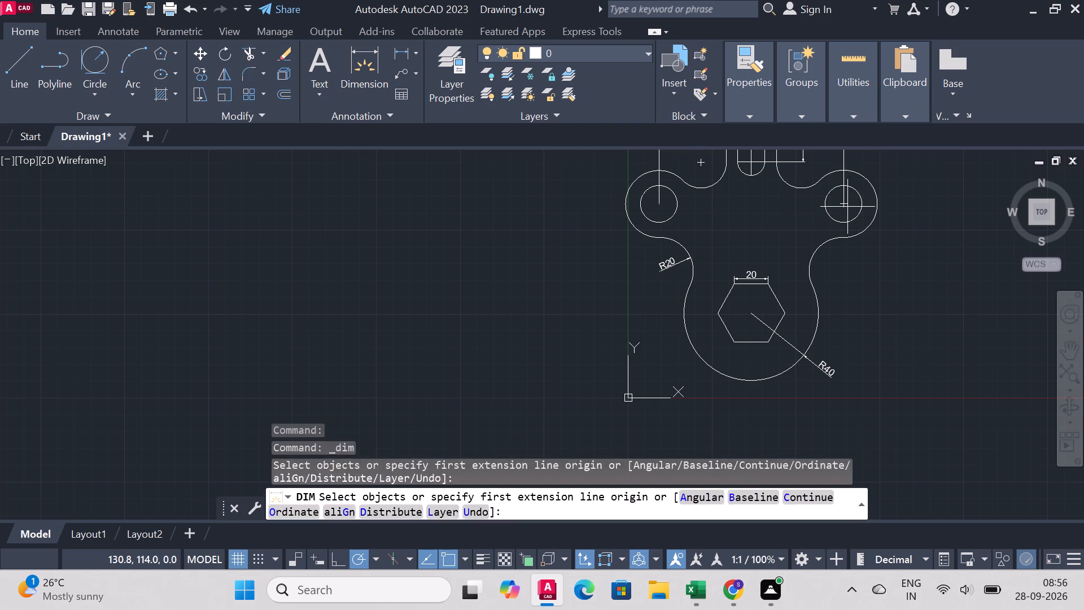
click(751, 316)
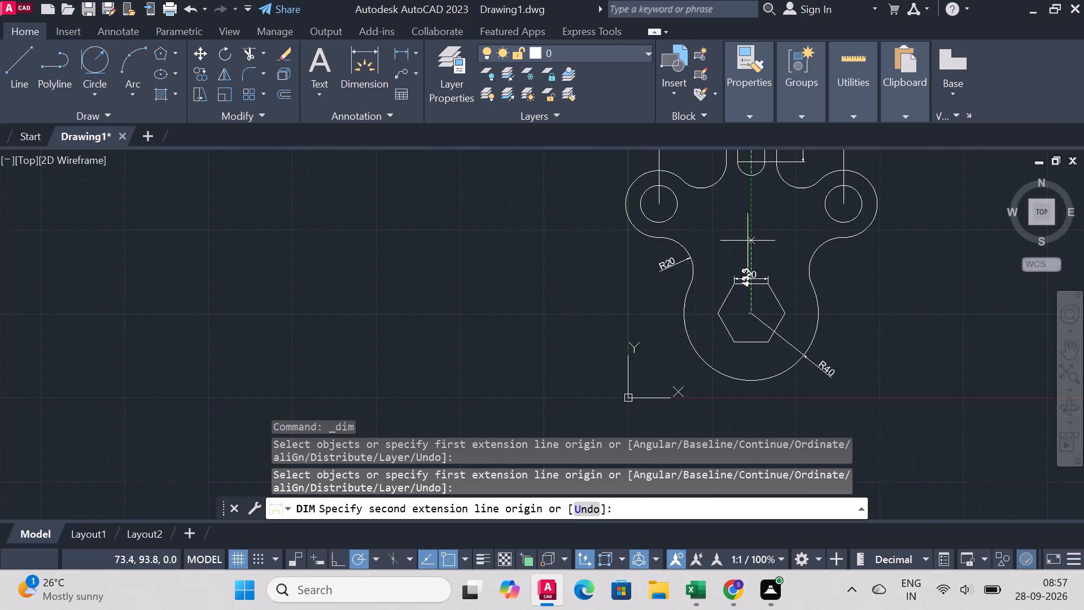
text(65)
key(Return)
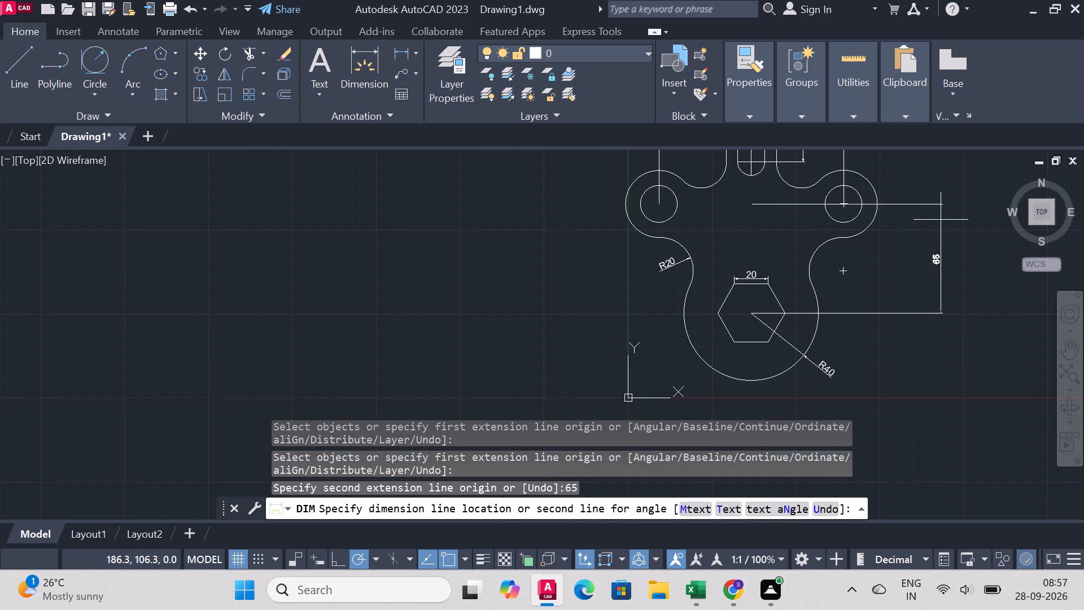
click(963, 216)
scroll(999, 187, down, 2)
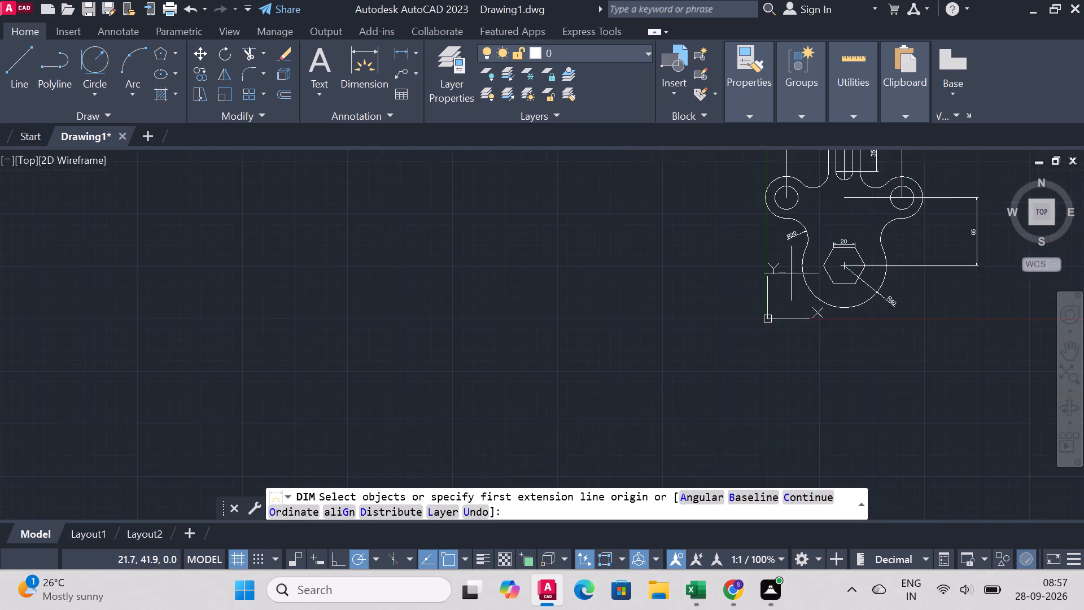
scroll(877, 214, down, 2)
scroll(877, 190, up, 2)
right_click(885, 194)
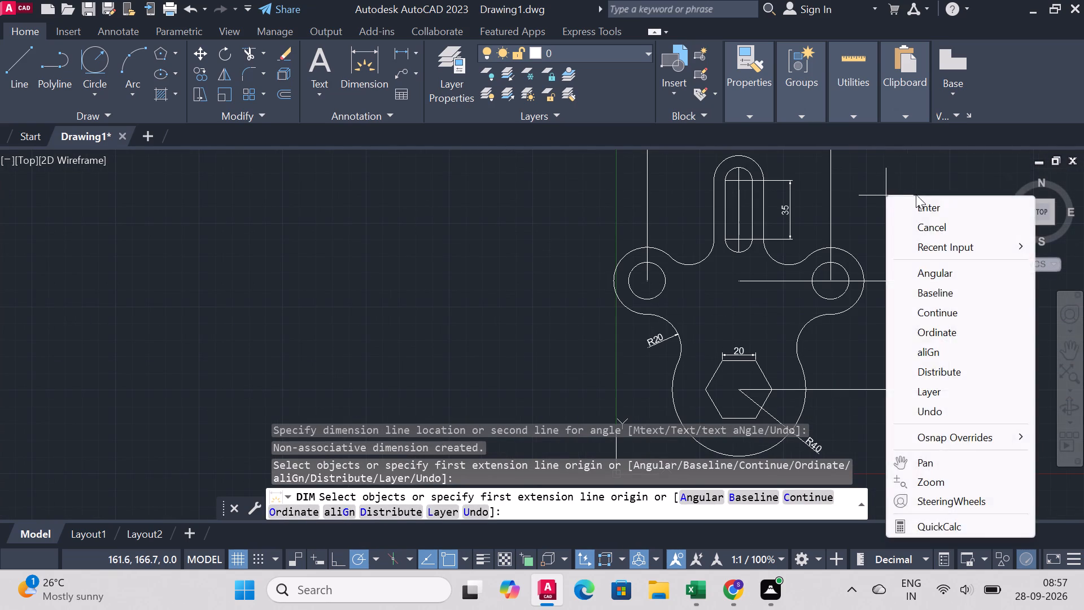
click(920, 194)
right_click(916, 201)
click(948, 212)
Dimension the vertical distance downward from the center of the slot's upper arc.
scroll(825, 223, up, 1)
scroll(826, 219, down, 2)
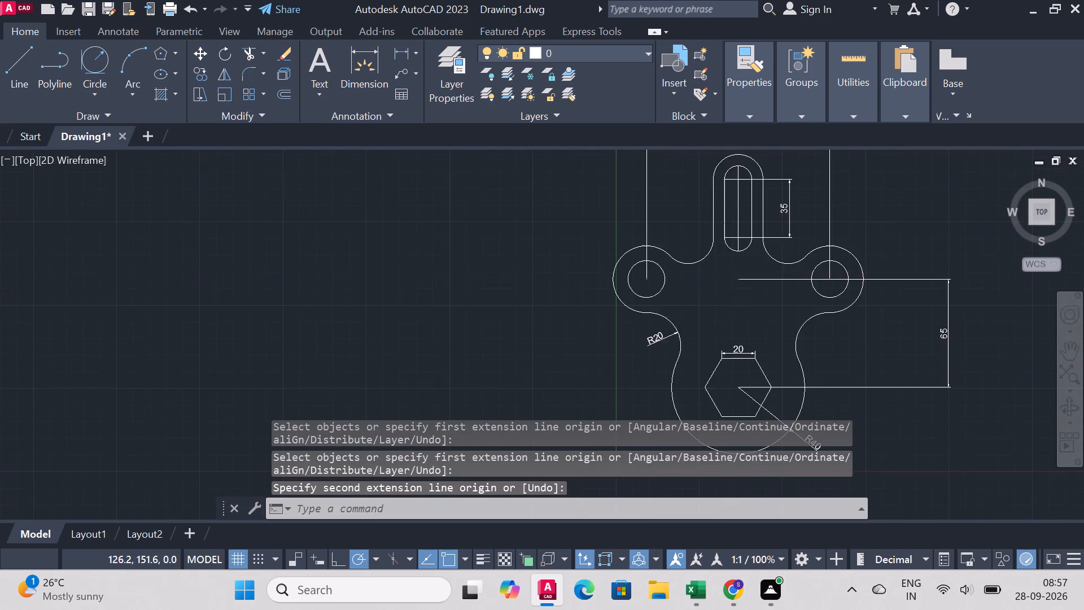
scroll(827, 214, up, 2)
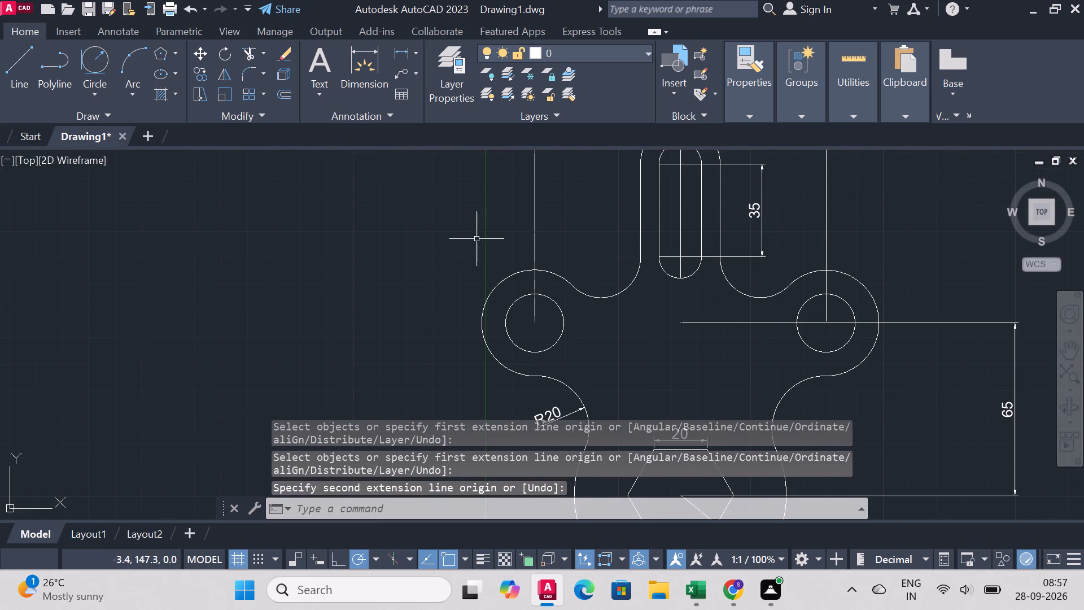
click(349, 60)
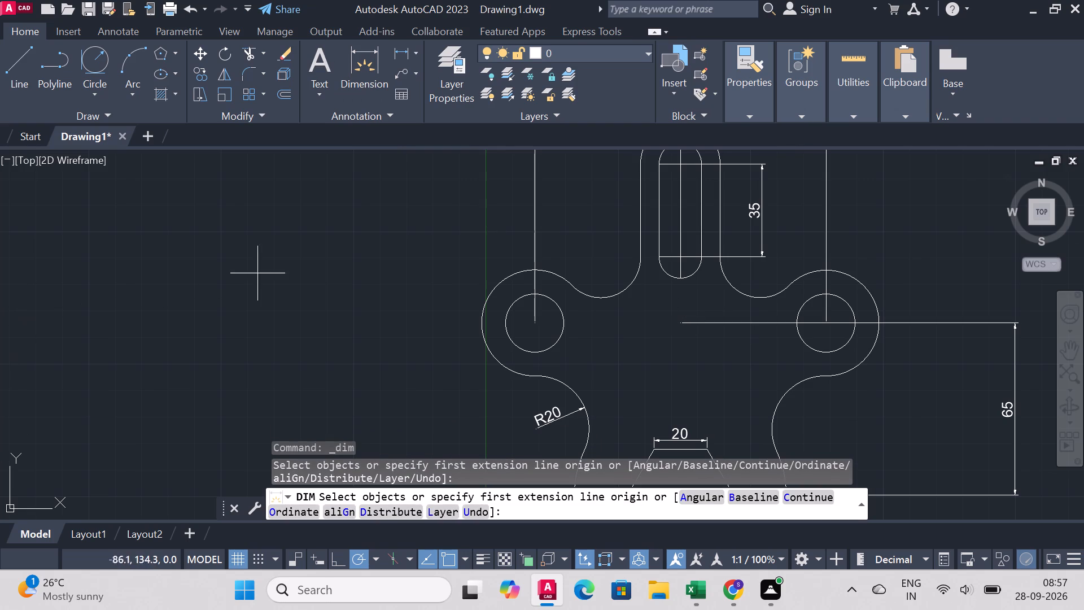
scroll(681, 241, down, 2)
scroll(677, 175, up, 2)
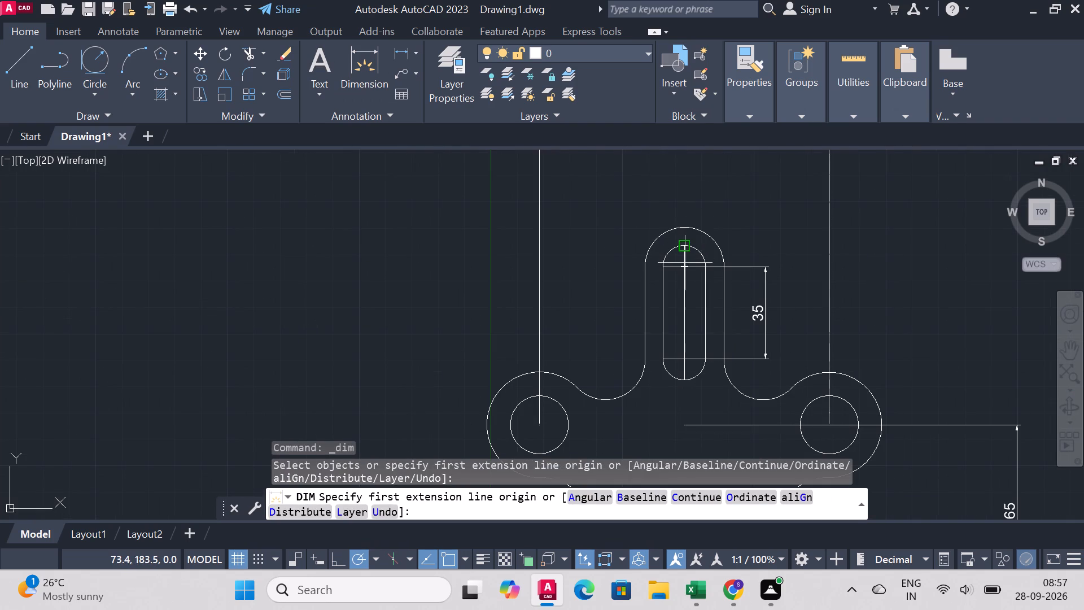
click(685, 267)
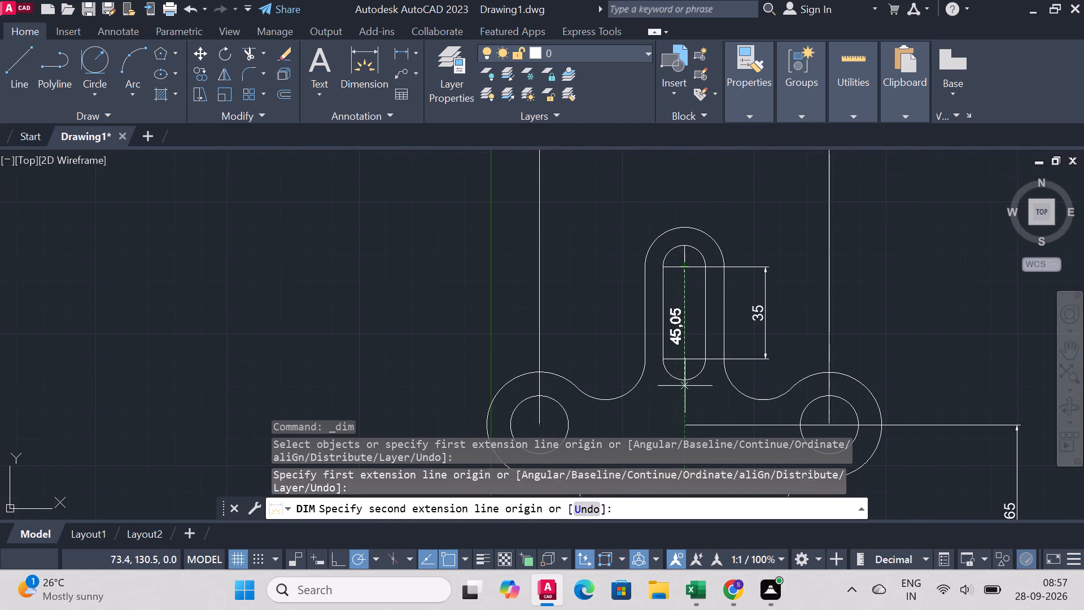
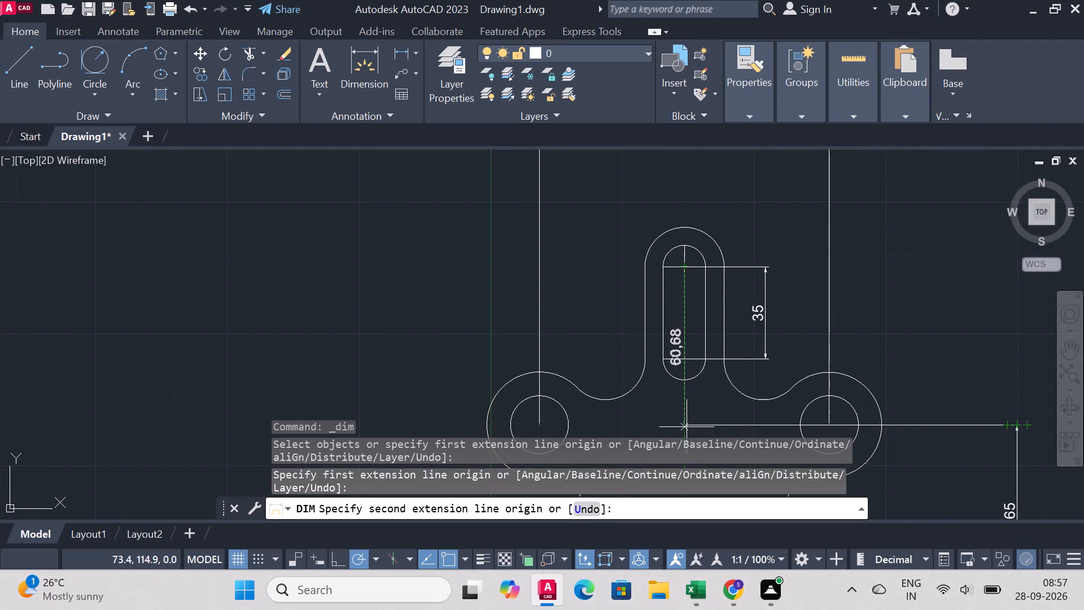
Set the vertical dimension from the slot's upper arc center to 60, placing it in line above the 65 dimension.
text(60)
key(Return)
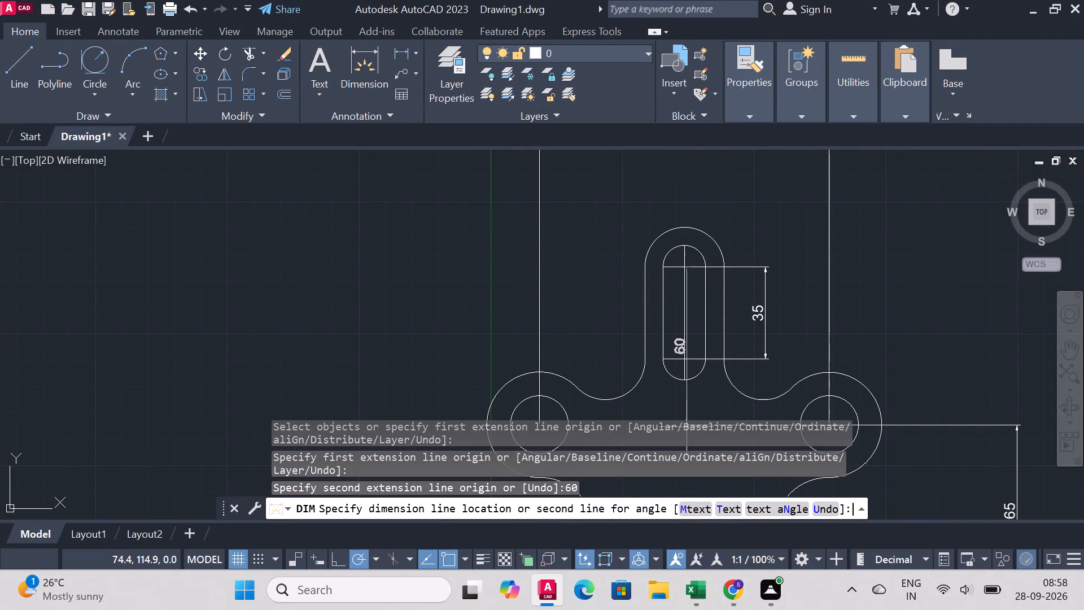
click(1016, 374)
Dimension the overall vertical distance from the slot's upper arc center to the hexagon's center, placed just outside the 60 and 65 dimensions.
scroll(899, 343, down, 4)
scroll(909, 378, up, 1)
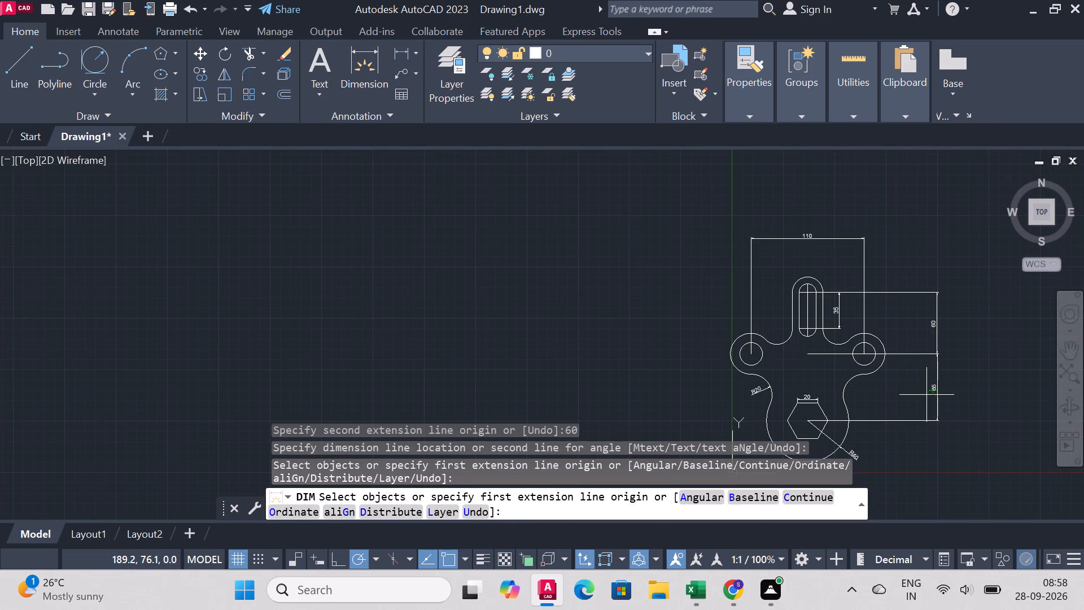
scroll(913, 393, down, 1)
scroll(900, 411, up, 1)
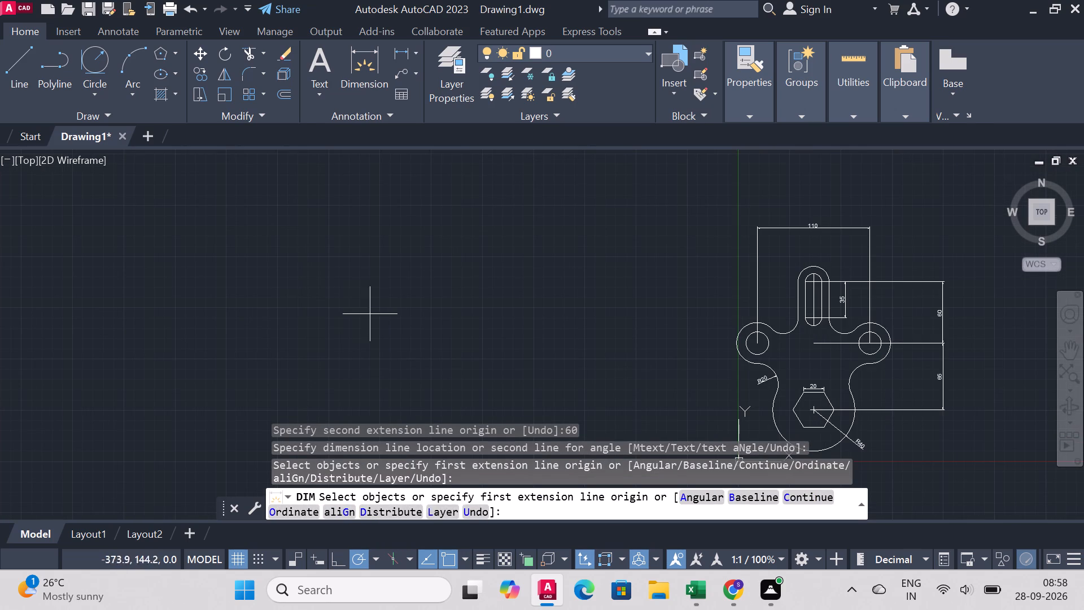
scroll(792, 287, up, 2)
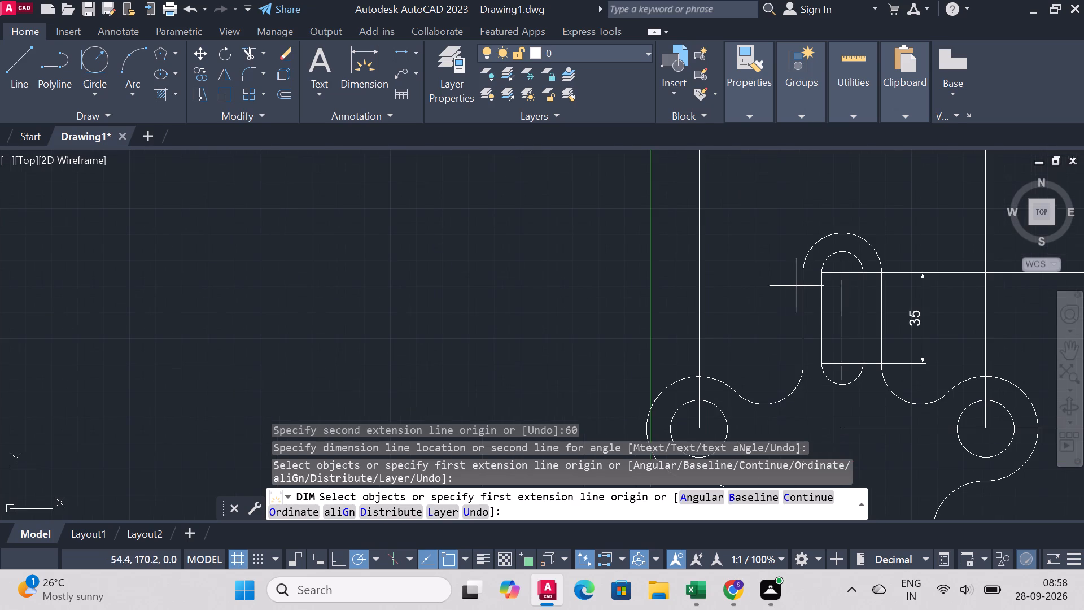
click(846, 272)
scroll(867, 278, down, 4)
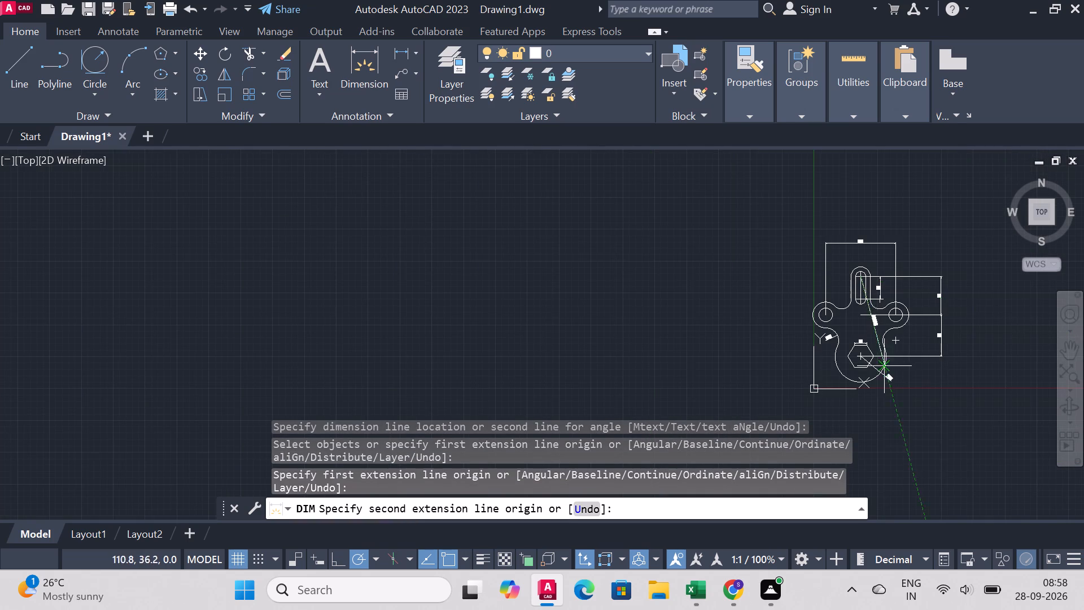
scroll(874, 371, up, 3)
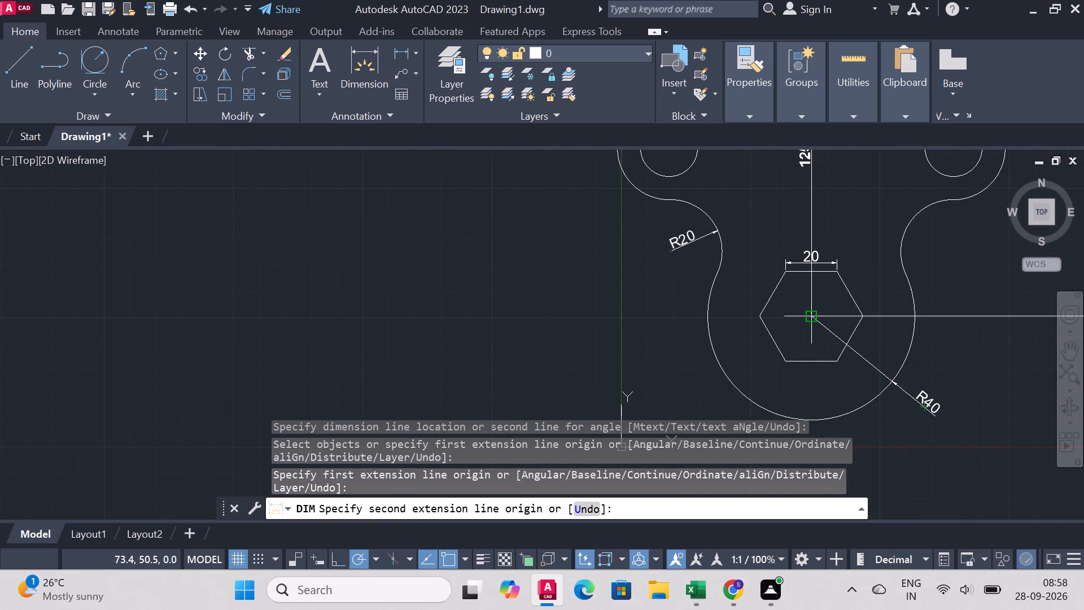
click(812, 313)
scroll(824, 311, down, 2)
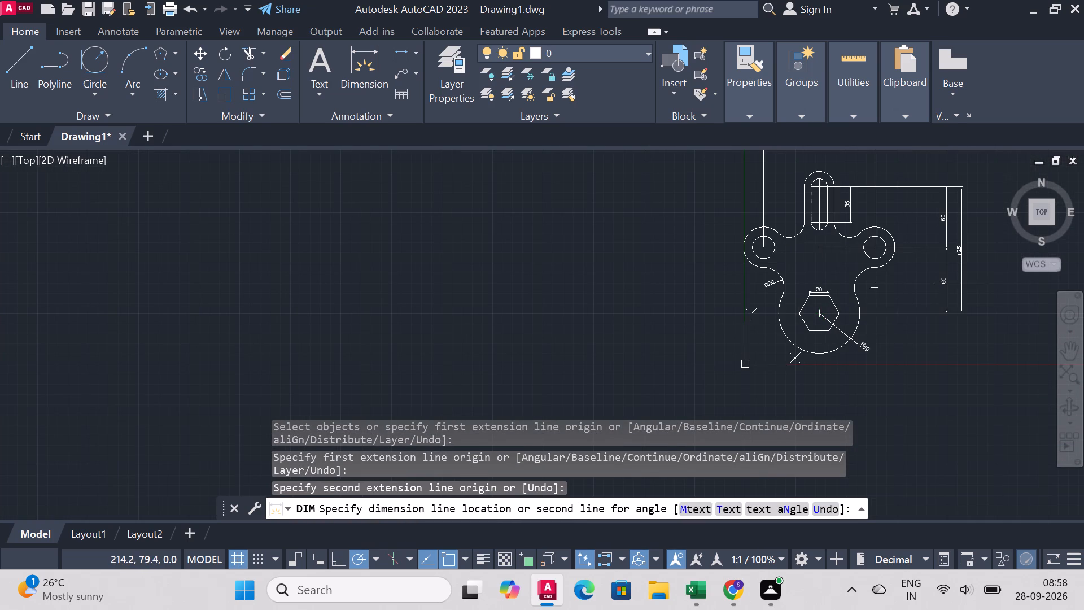
click(962, 284)
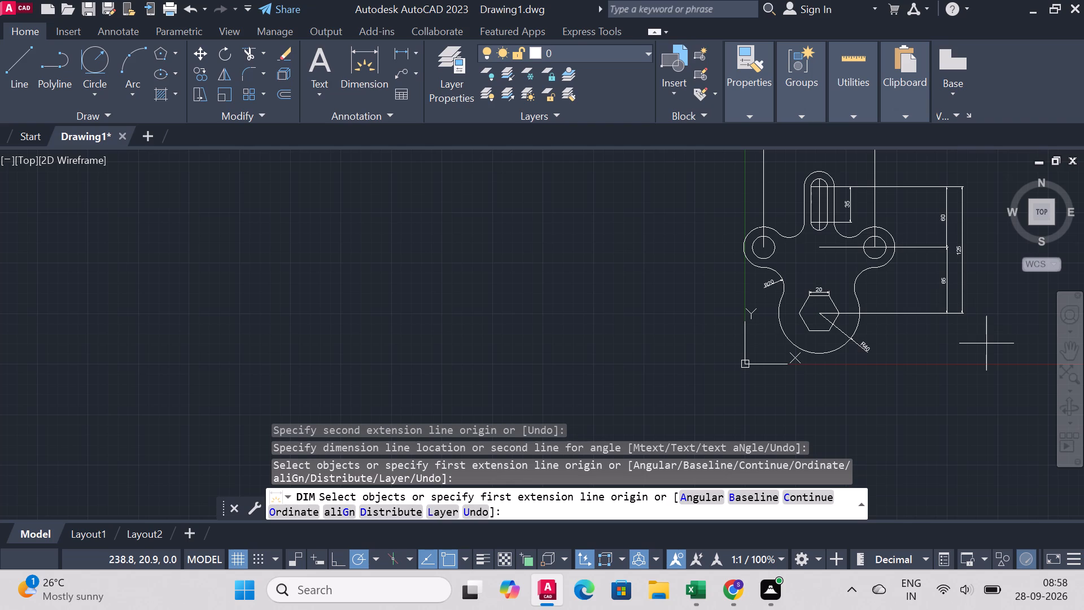
Add radius dimensions to the slot's upper arc and to the concentric outer arc, placing their text above the plate on opposite sides.
scroll(924, 178, down, 1)
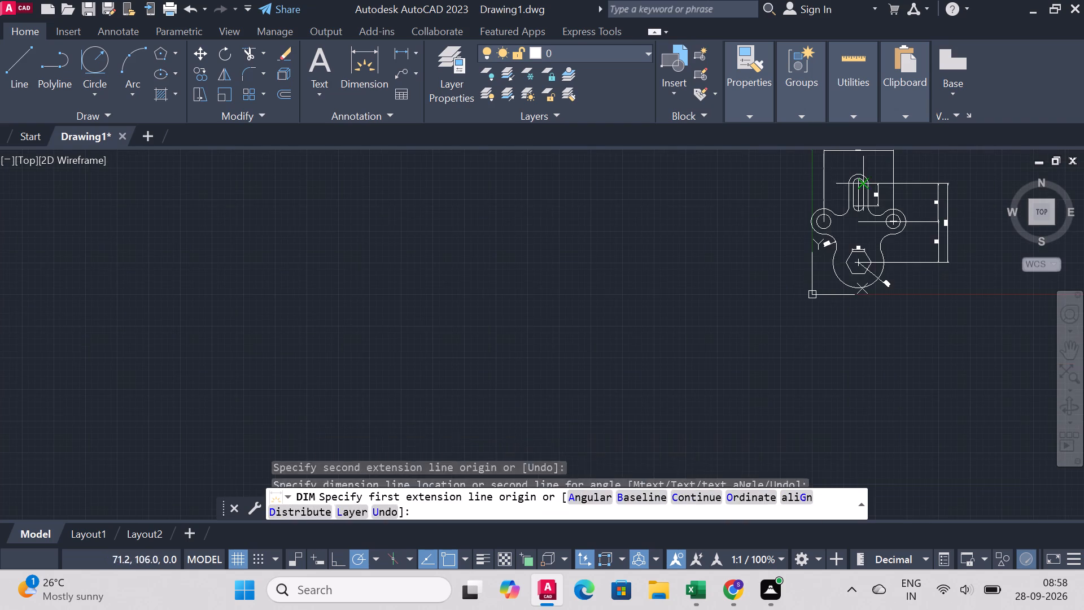
scroll(867, 179, up, 3)
scroll(897, 272, down, 2)
scroll(882, 188, up, 3)
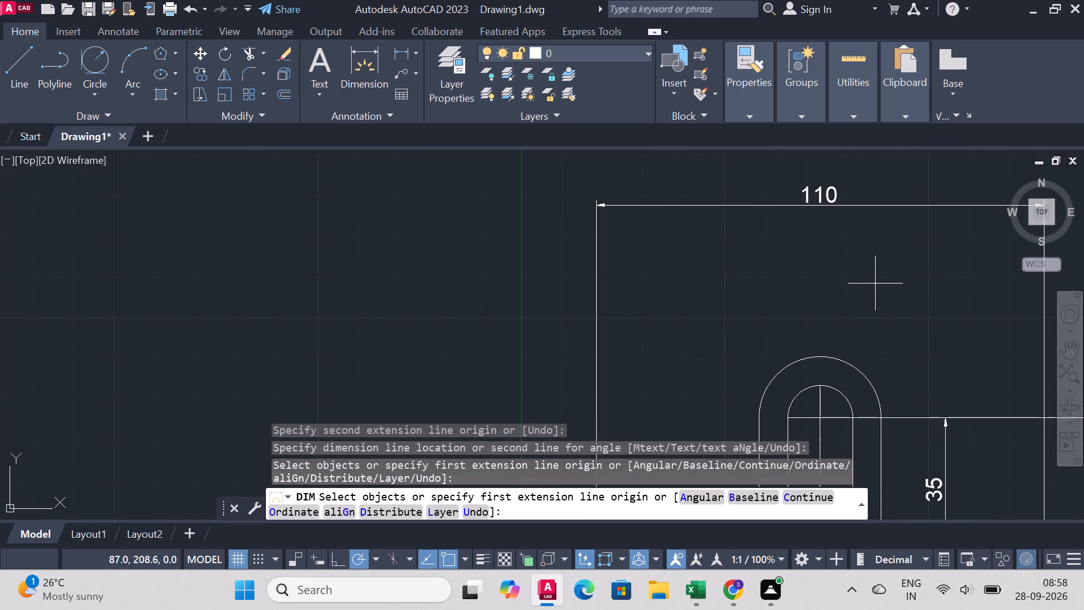
scroll(822, 276, up, 1)
scroll(867, 360, down, 3)
scroll(882, 458, up, 2)
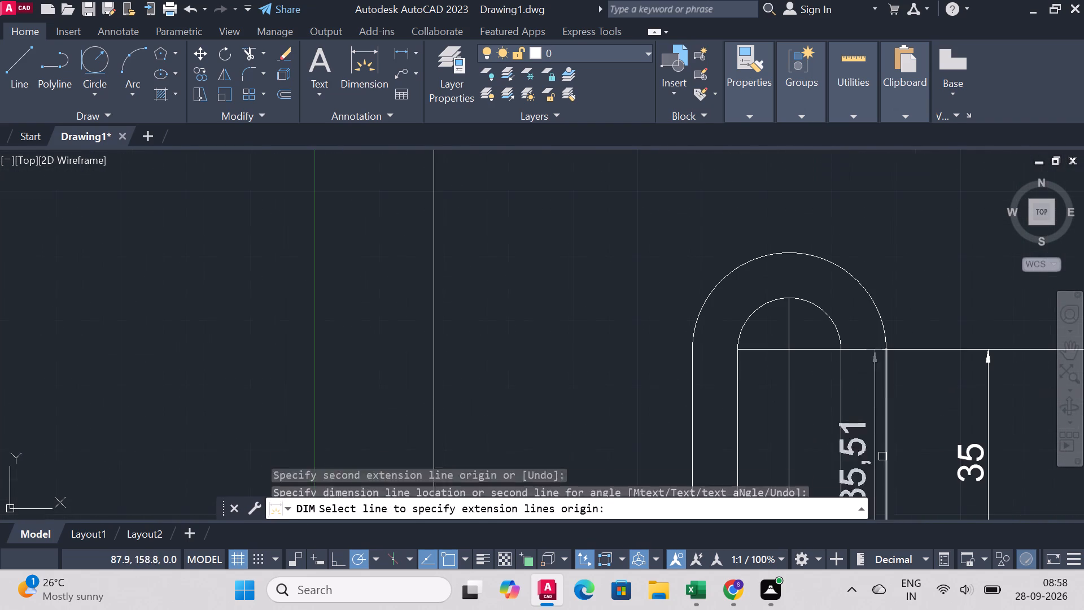
click(824, 311)
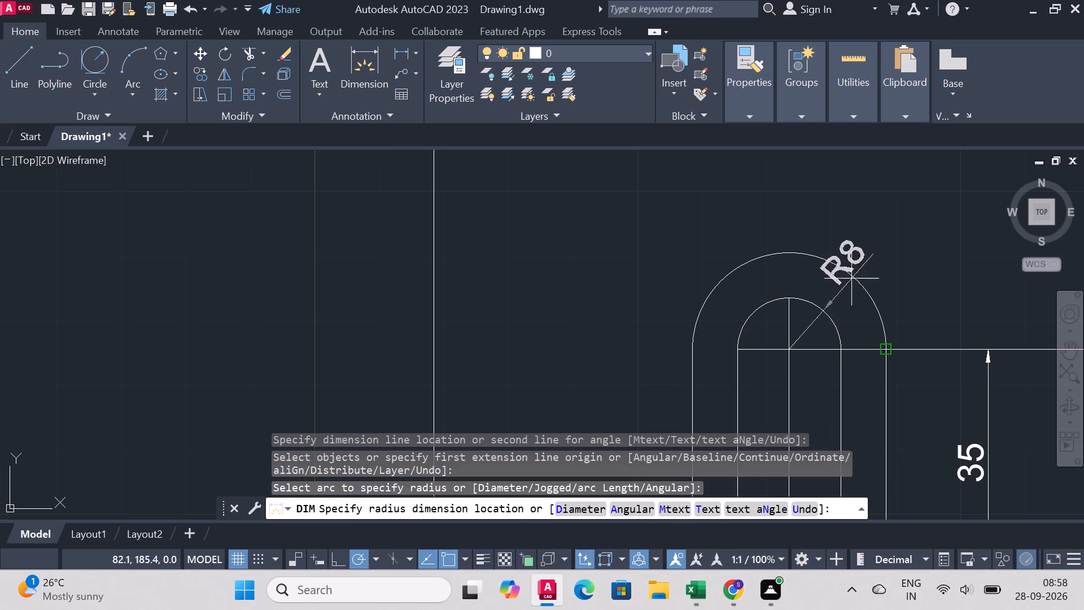
click(900, 239)
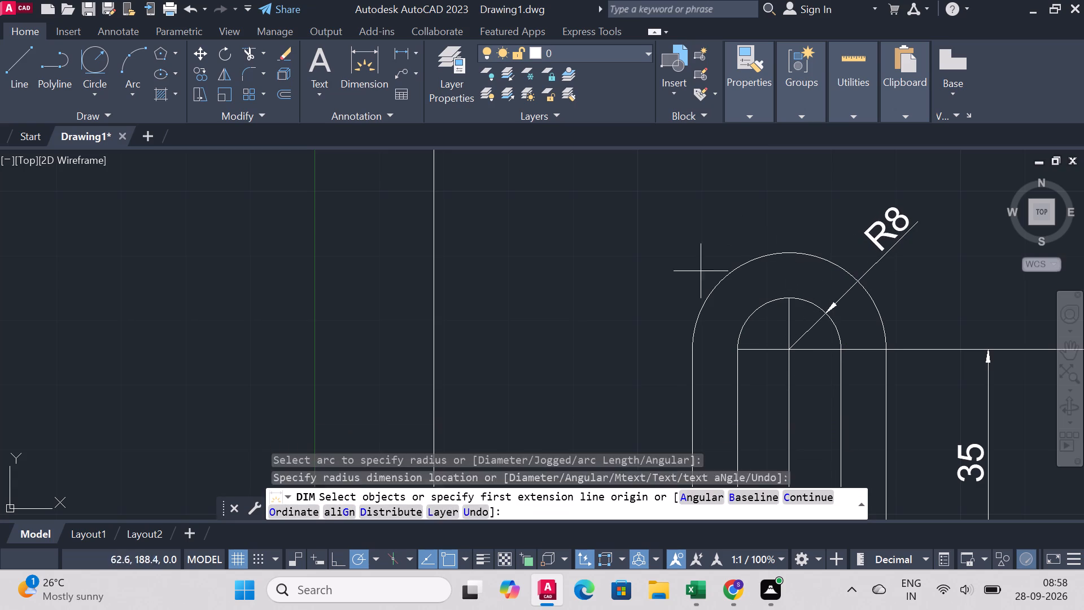
drag(725, 277, 693, 277)
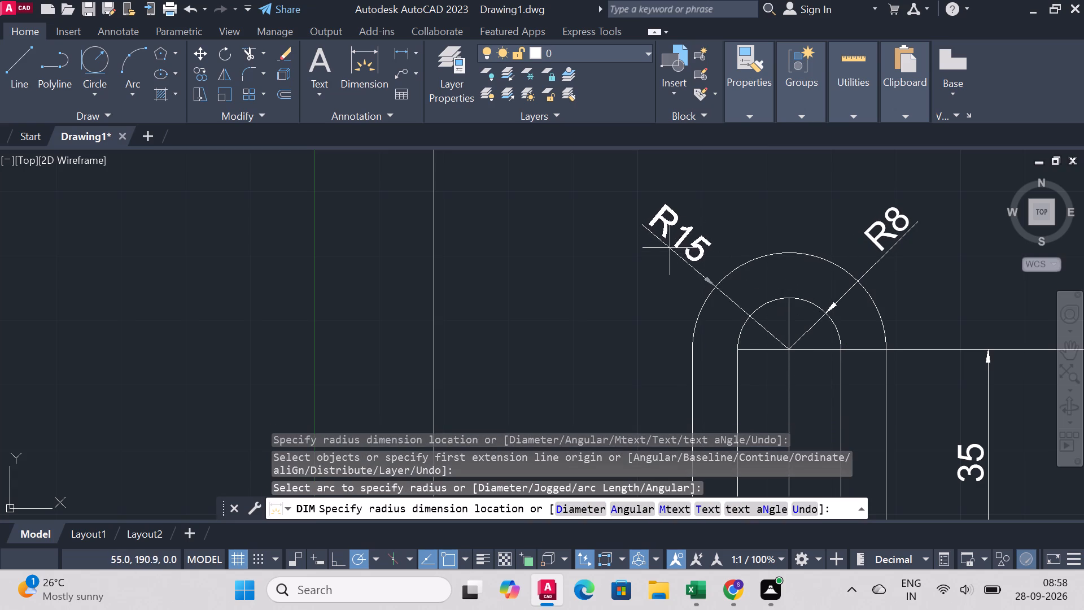
click(679, 238)
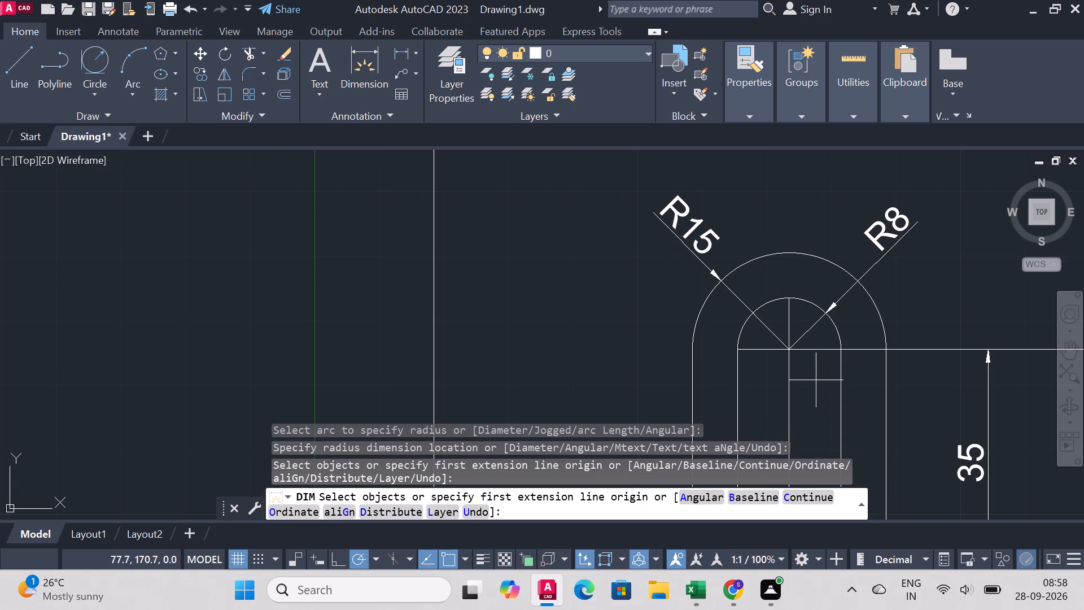
Add a radius dimension to the concave arc between the left hole's lobe and the slot arm, with text inside the arc.
scroll(815, 379, down, 2)
scroll(799, 442, up, 3)
scroll(805, 356, down, 4)
scroll(806, 390, up, 2)
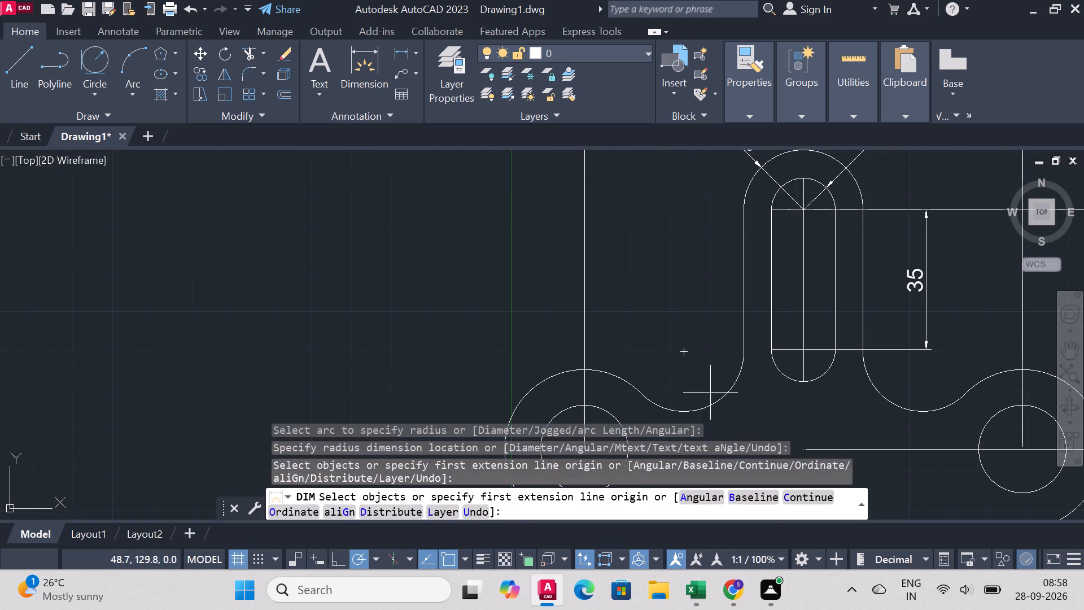
click(714, 400)
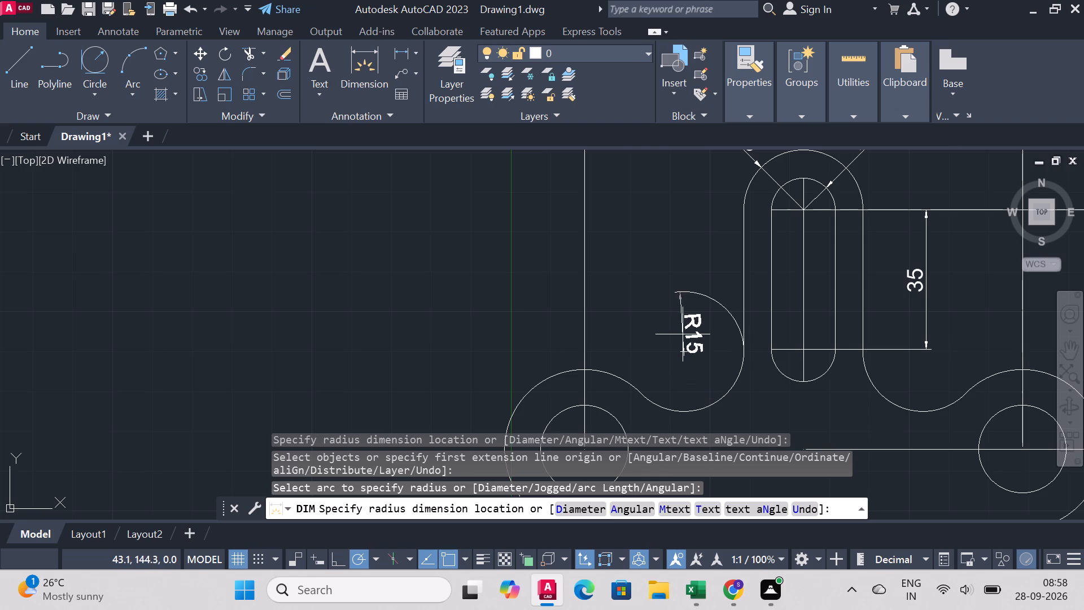
click(693, 376)
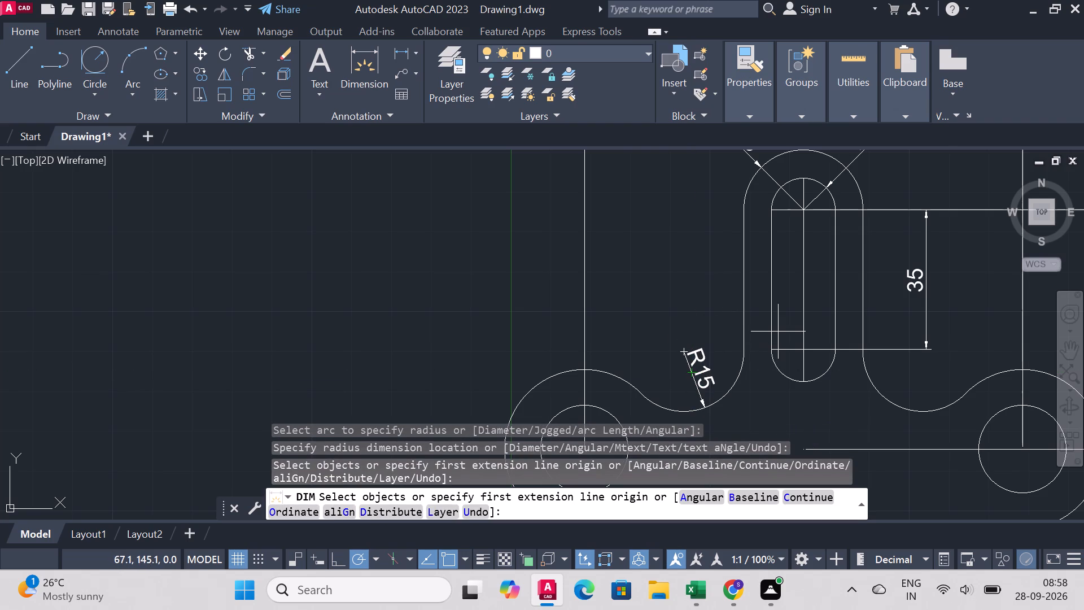
Add a diameter dimension to the left hole and a radius dimension to the outer arc around it, and end the command.
scroll(541, 263, down, 1)
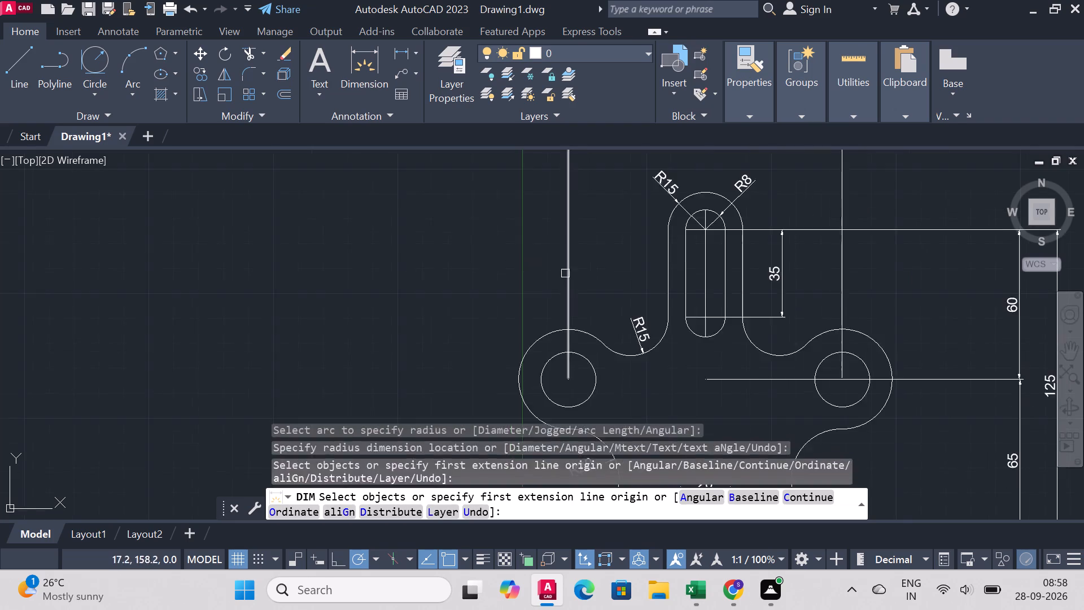
scroll(570, 274, down, 2)
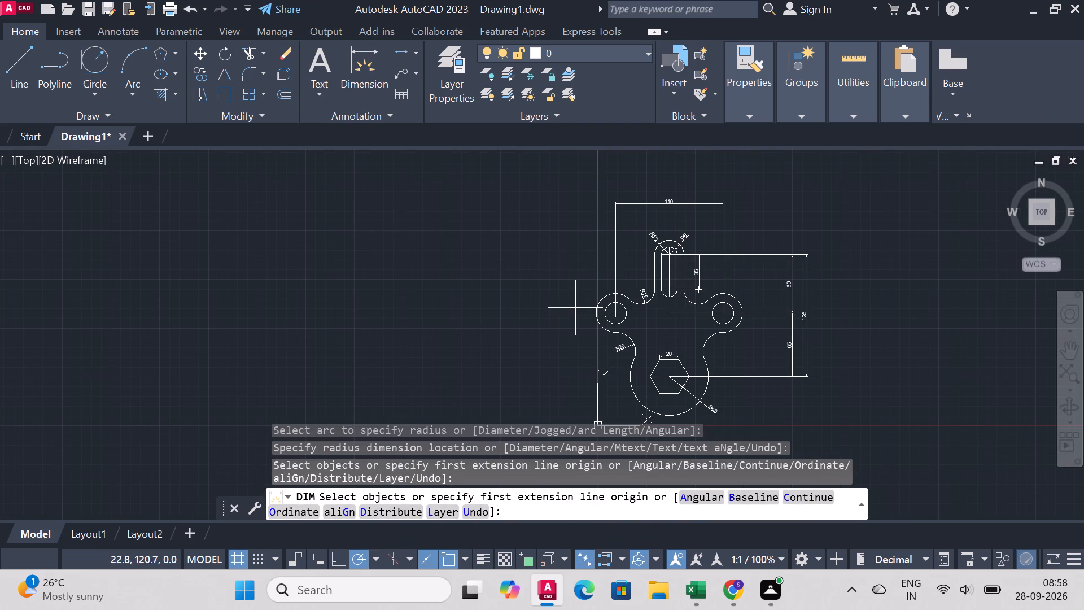
scroll(575, 307, up, 3)
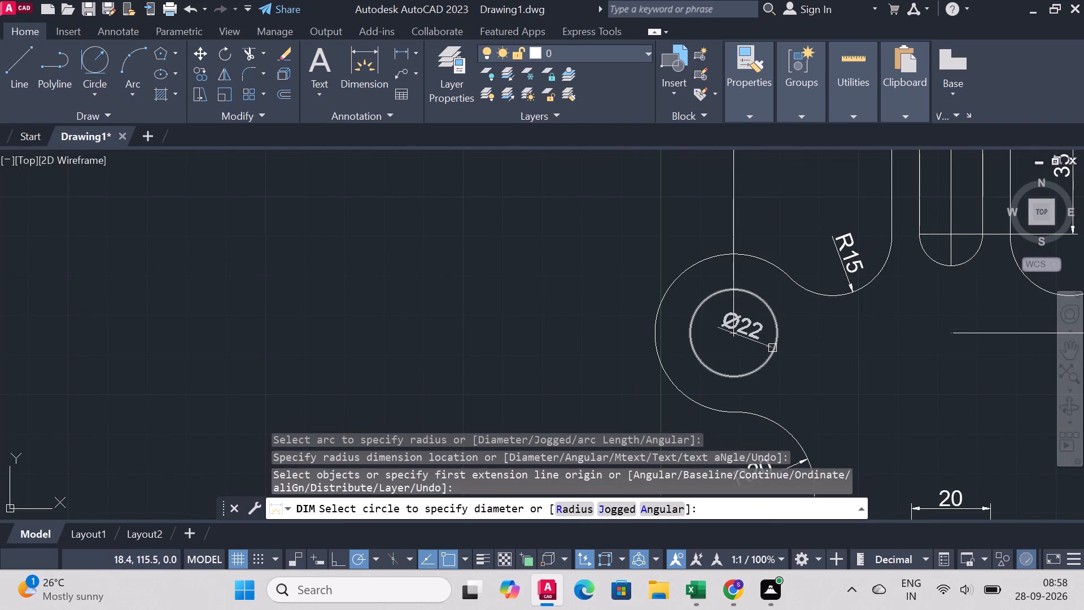
click(772, 348)
click(785, 367)
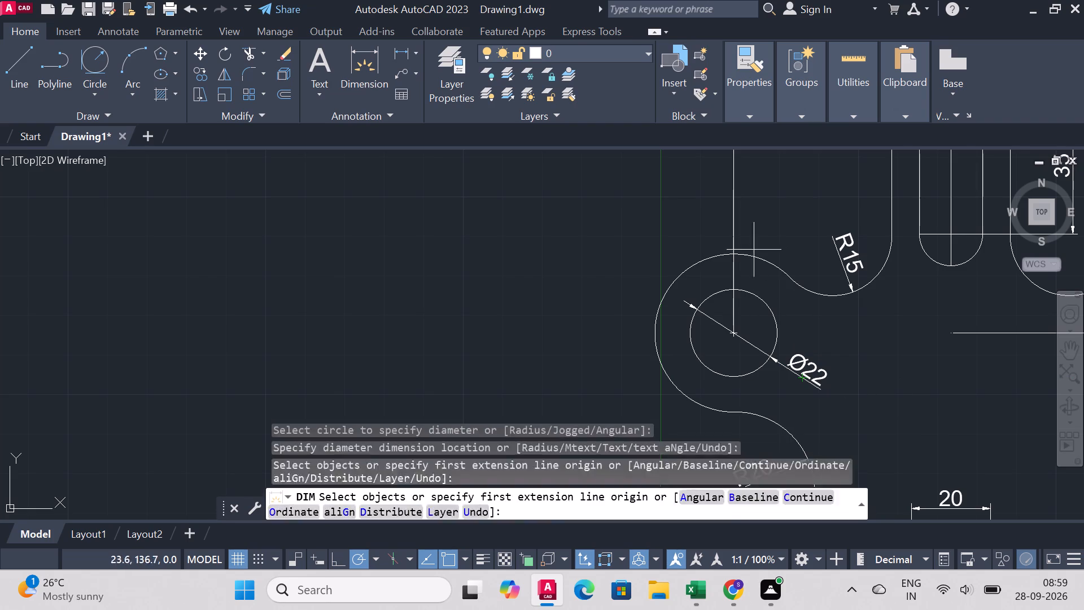
click(694, 268)
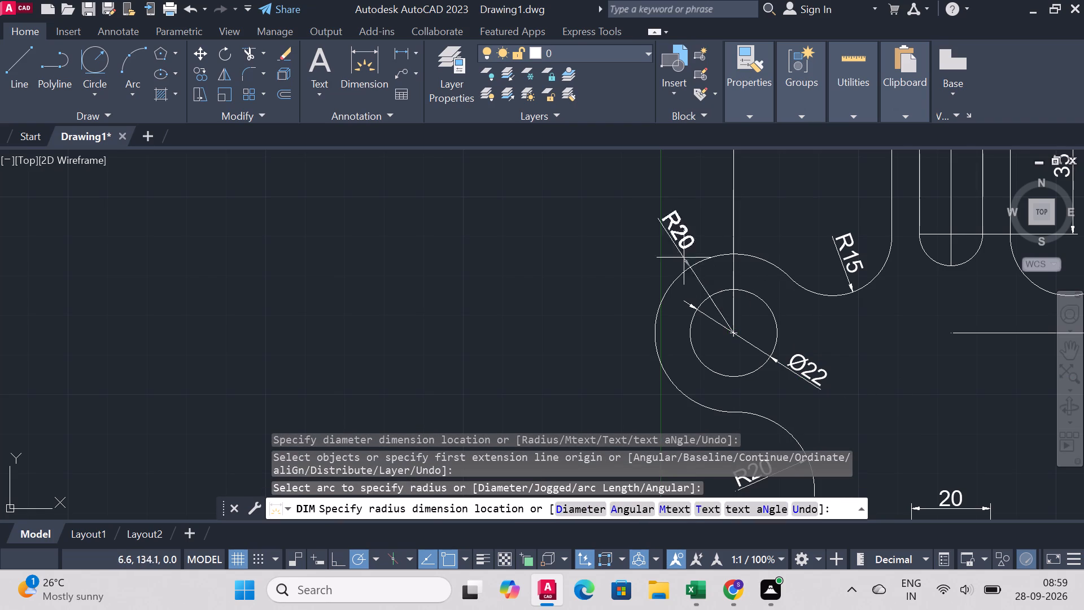
click(673, 203)
scroll(858, 281, down, 4)
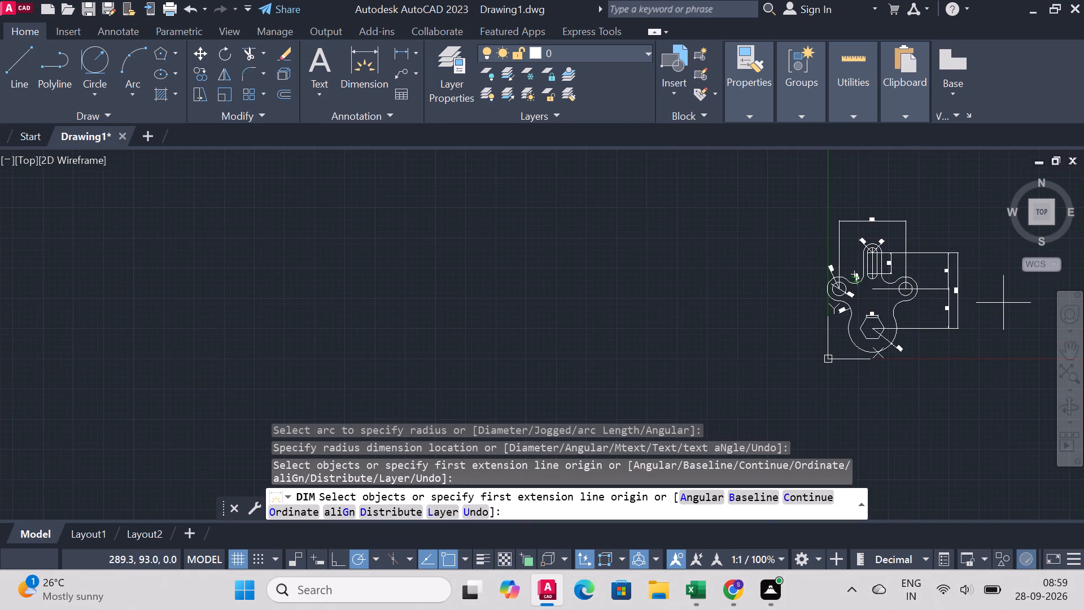
scroll(1003, 302, up, 1)
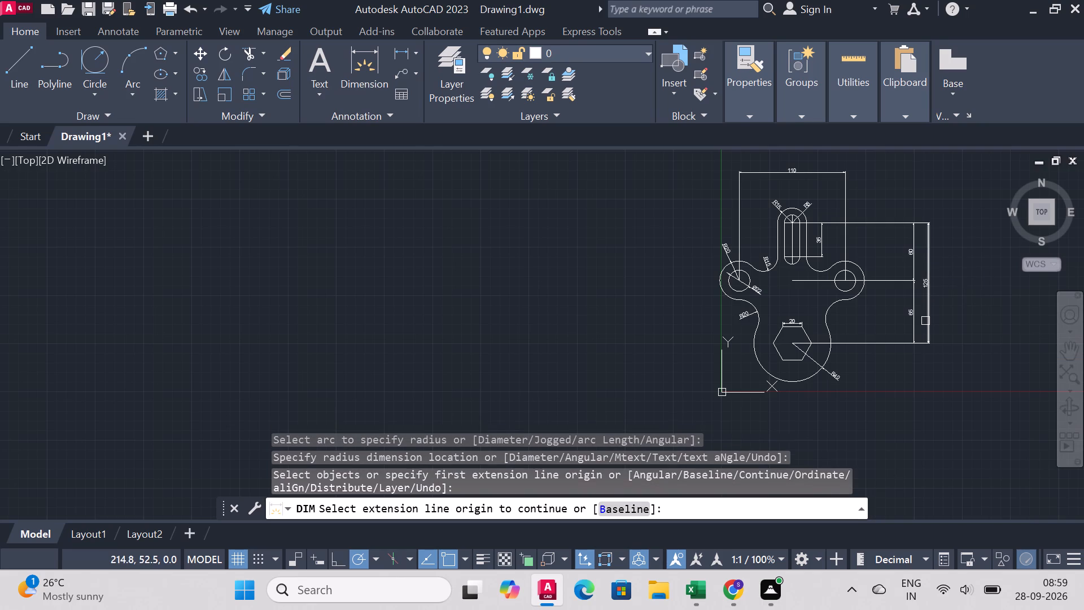
scroll(925, 321, up, 1)
scroll(926, 321, down, 1)
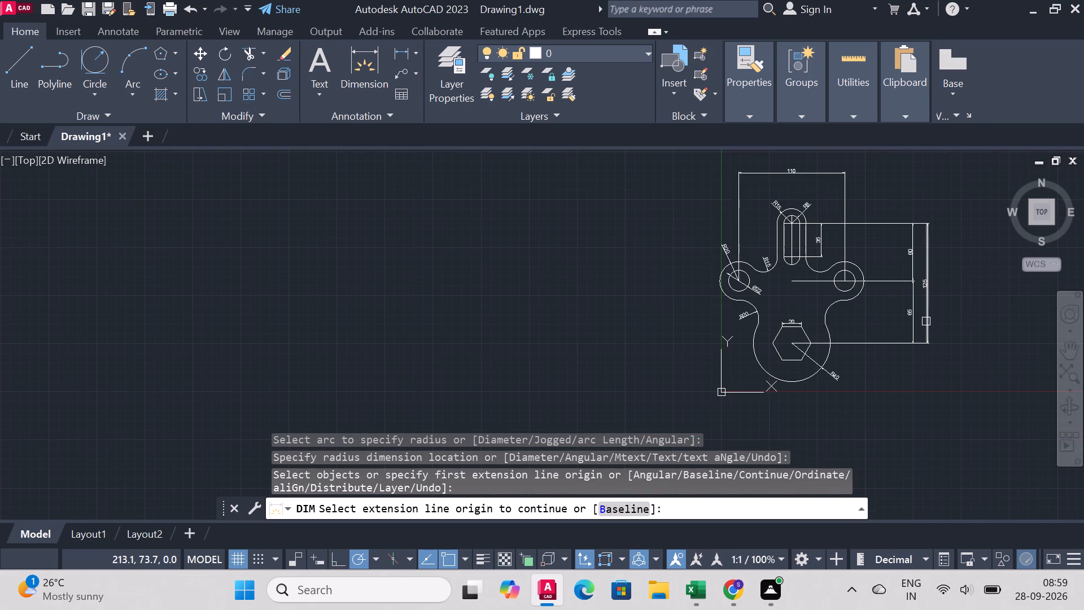
key(Escape)
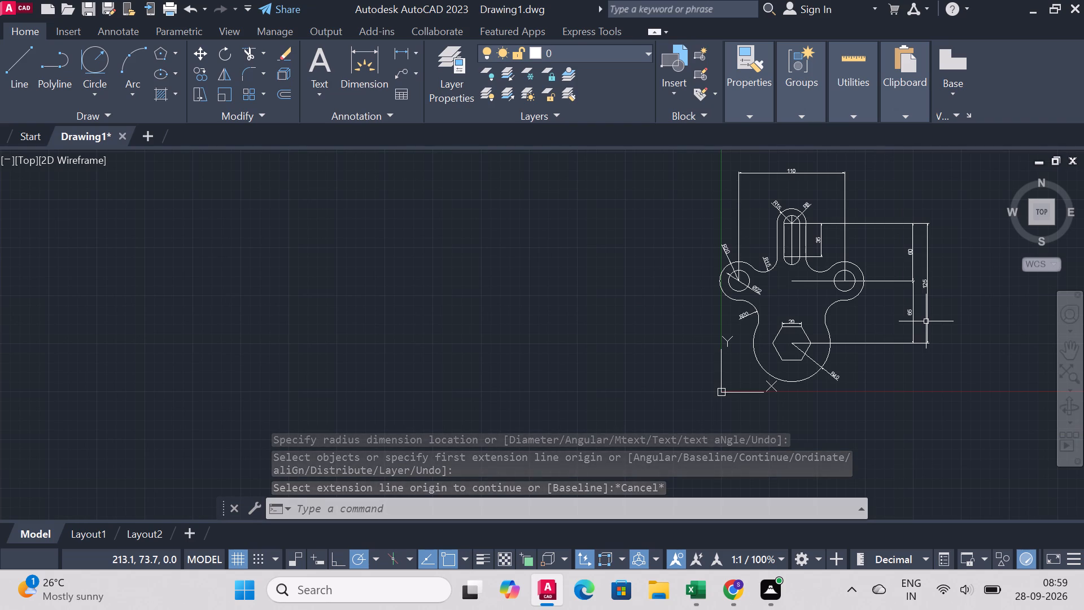
Turn off command log recording with LOGFILEOFF.
text(logfile)
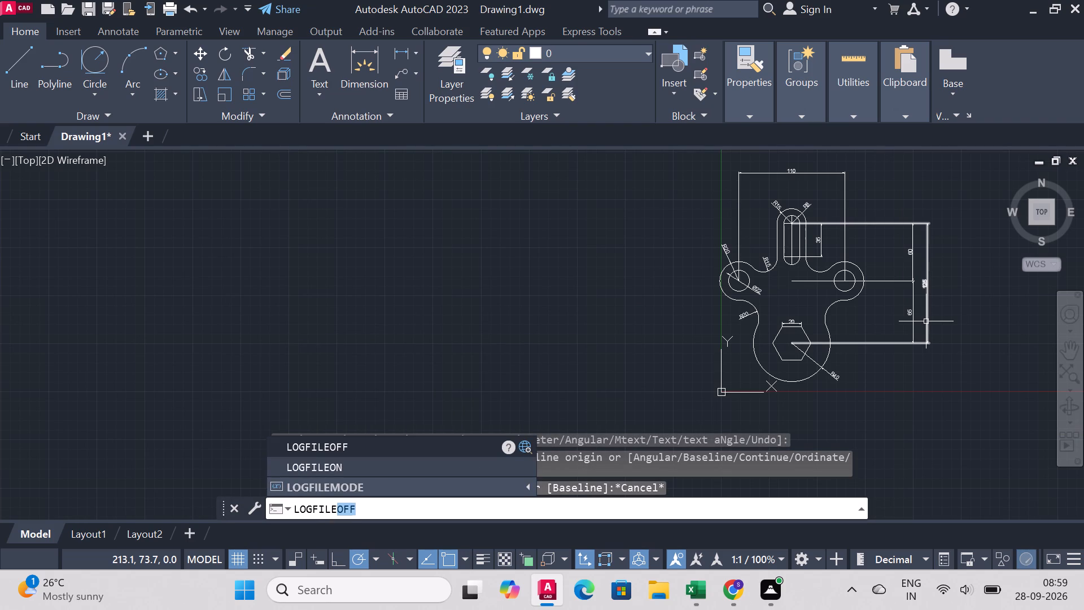
key(Return)
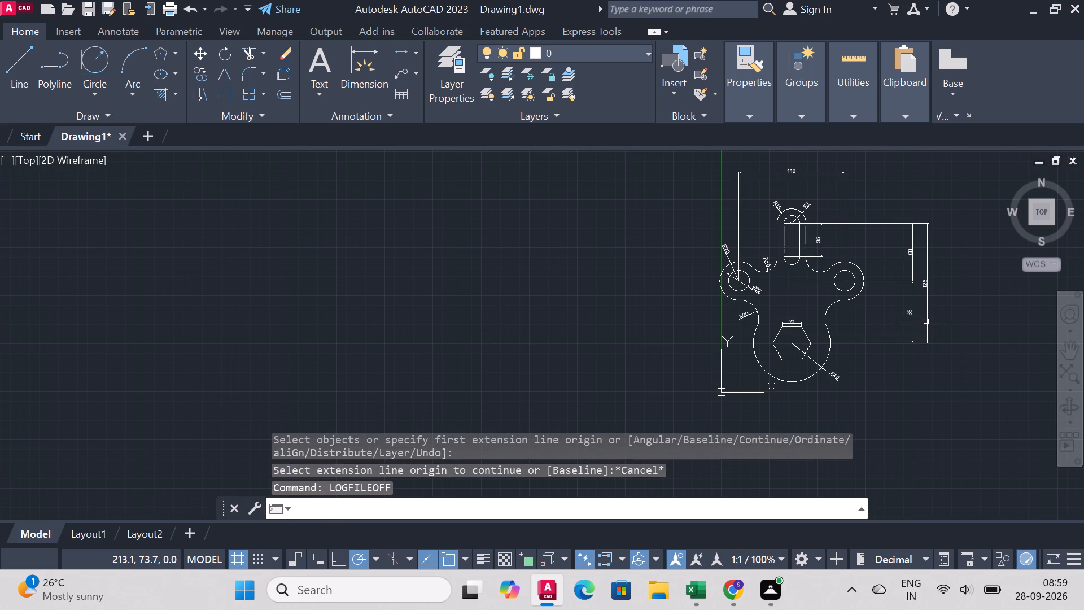
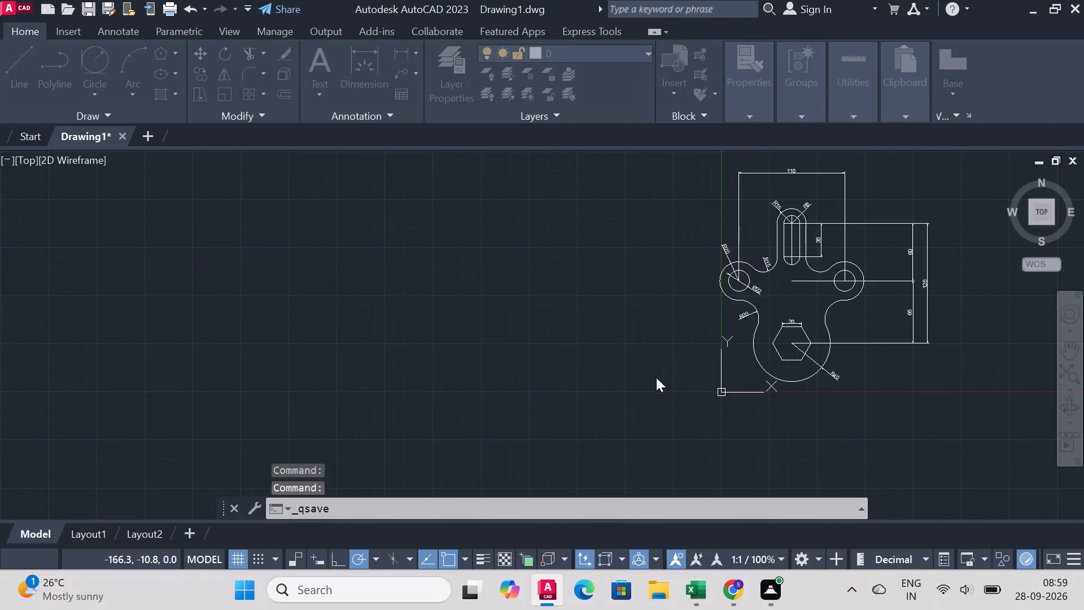
Save the drawing to the Desktop as "symmetrical mechanical bracket" in AutoCAD 2018 Drawing format.
click(342, 240)
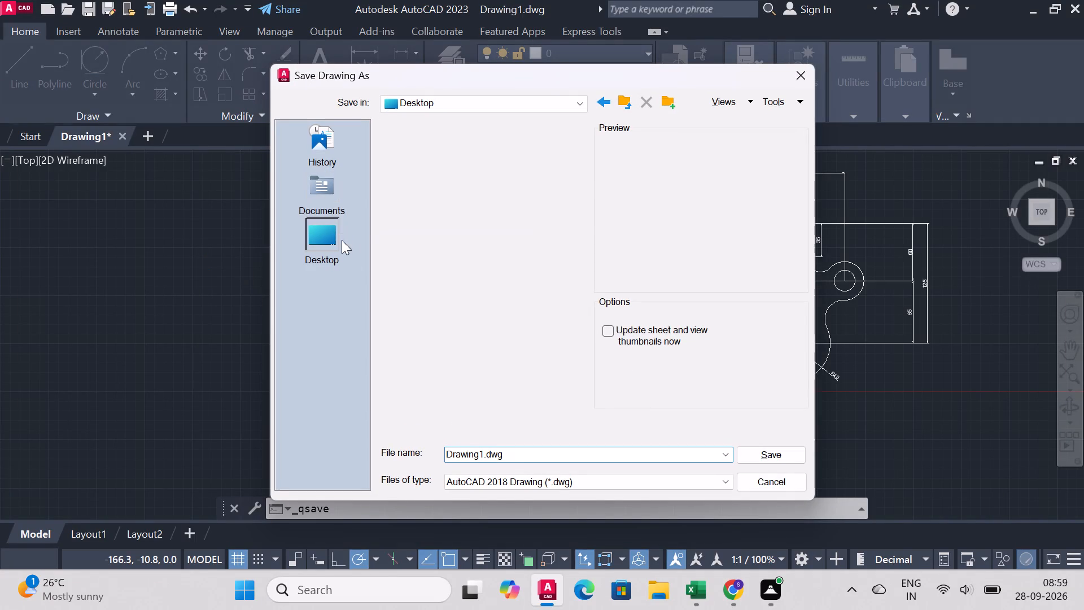
drag(551, 453, 67, 485)
key(ctrl+v)
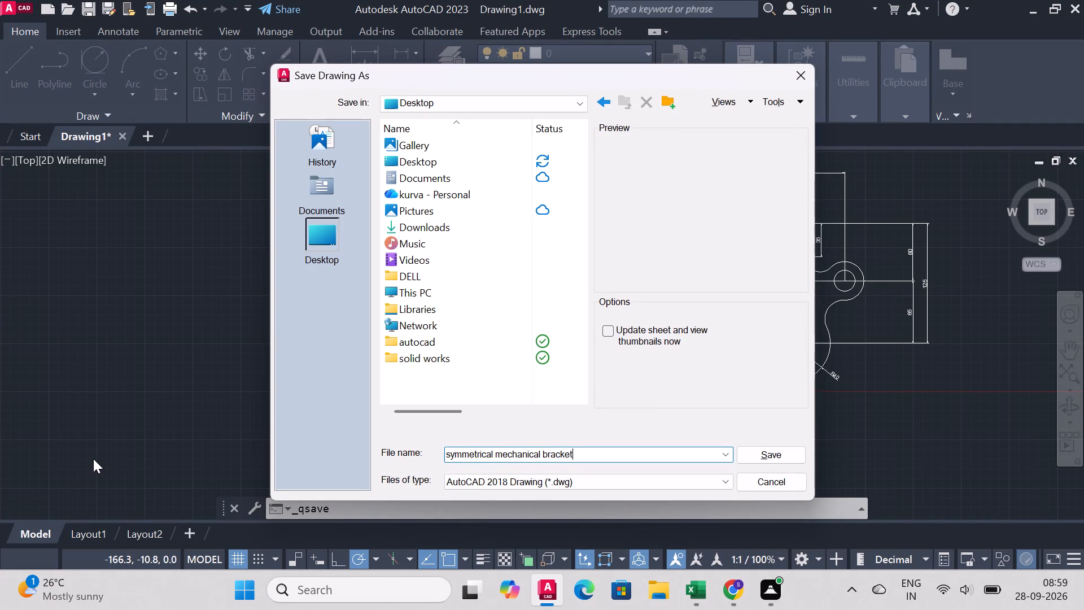
click(775, 457)
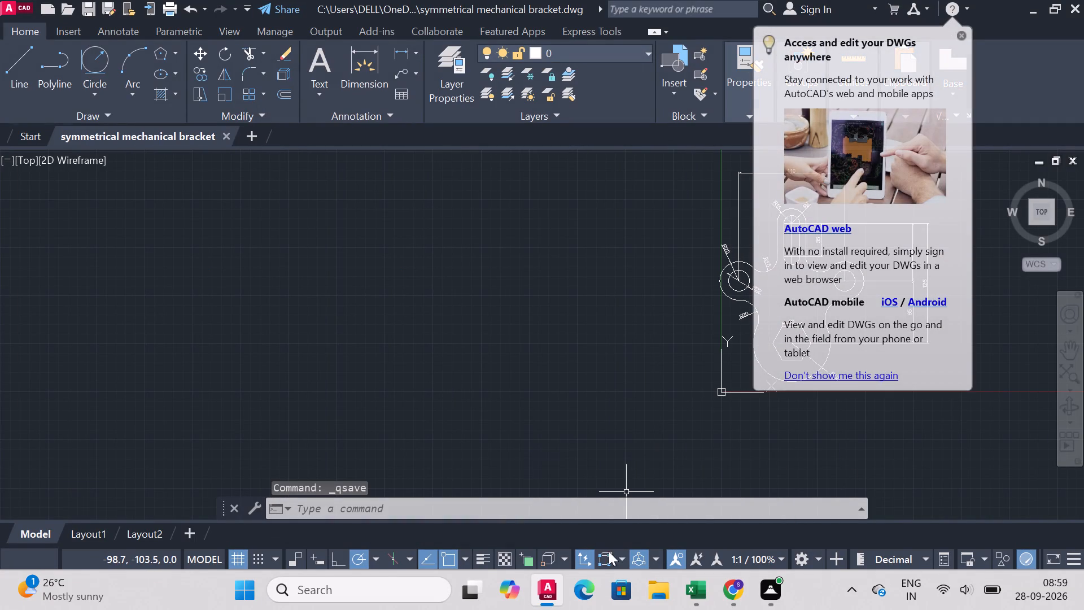
Set up a plot with DWG To PDF.pc3, a window area around the whole dimensioned bracket, and landscape orientation.
text(plot)
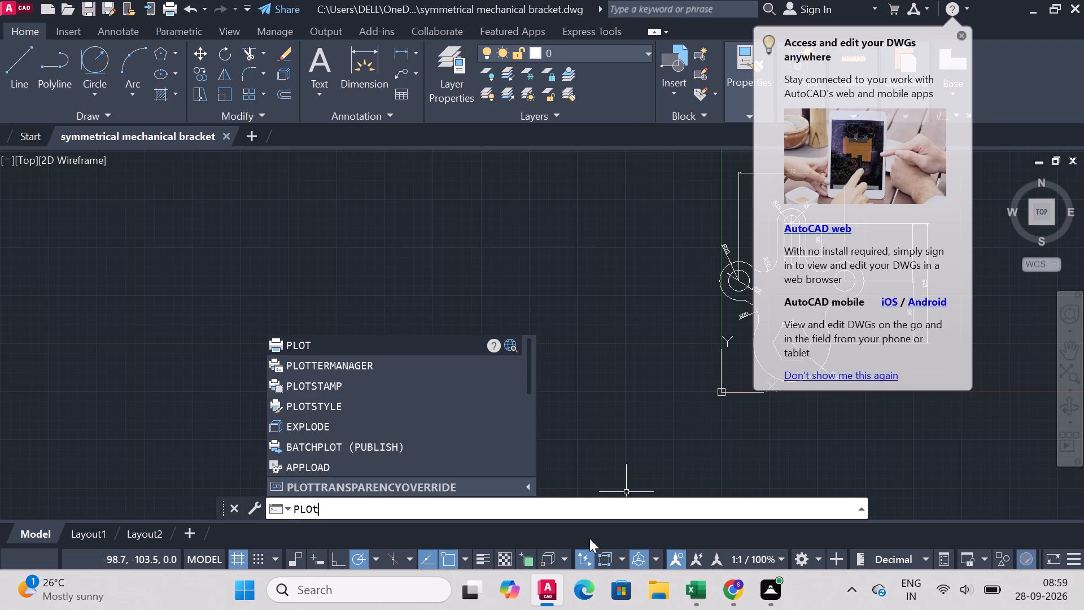
key(Return)
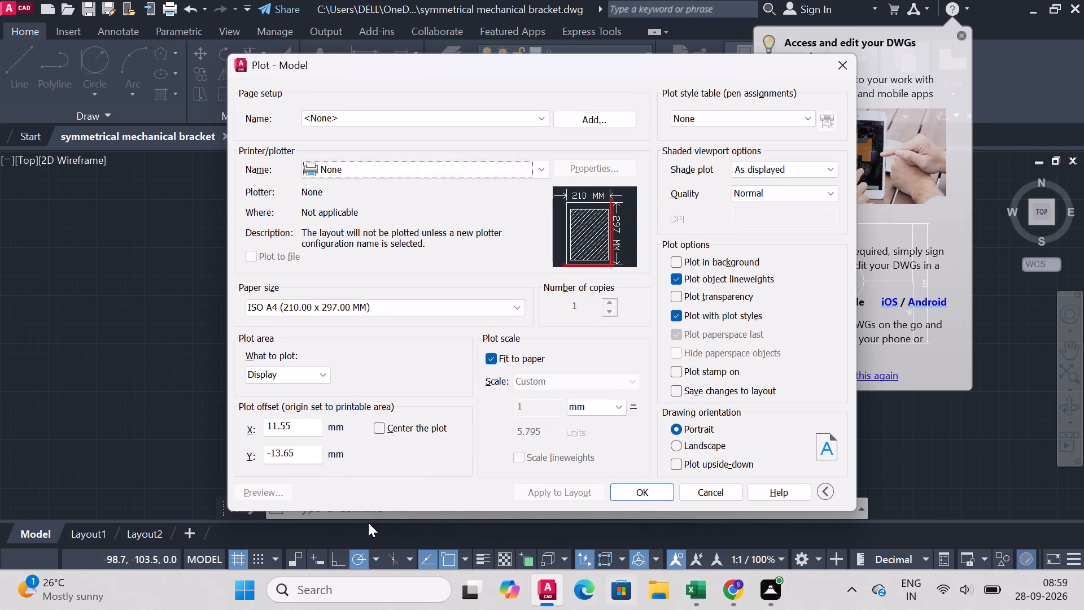
click(445, 173)
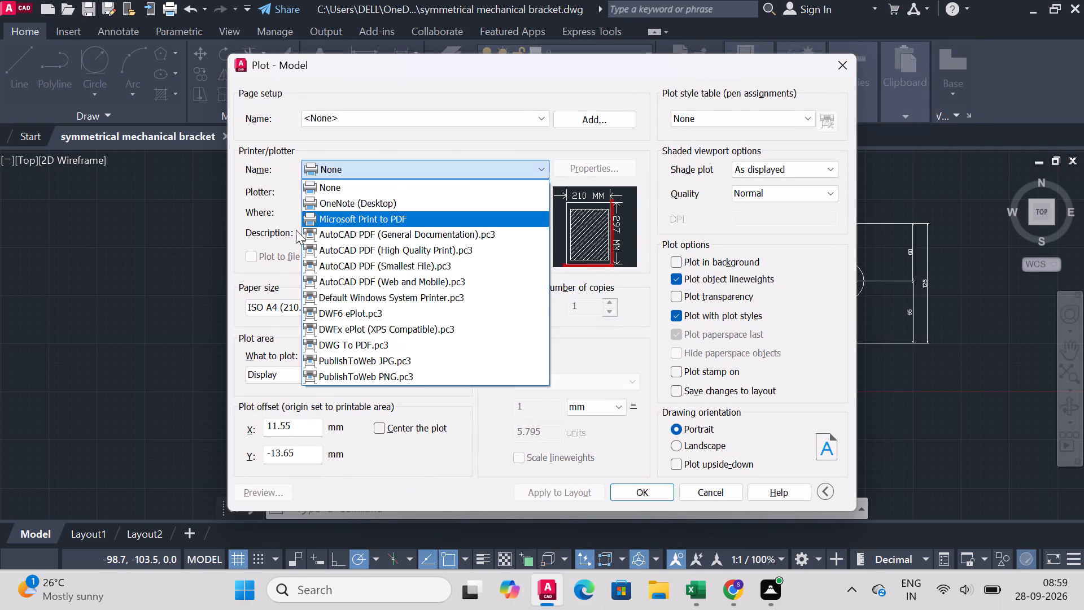
click(371, 350)
click(307, 378)
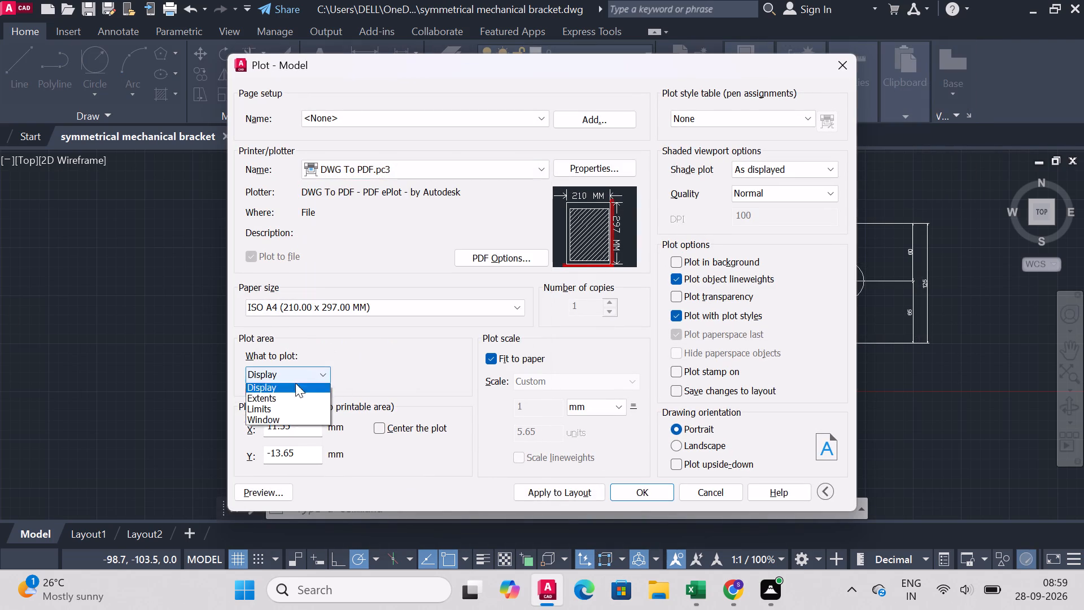
click(266, 425)
click(683, 152)
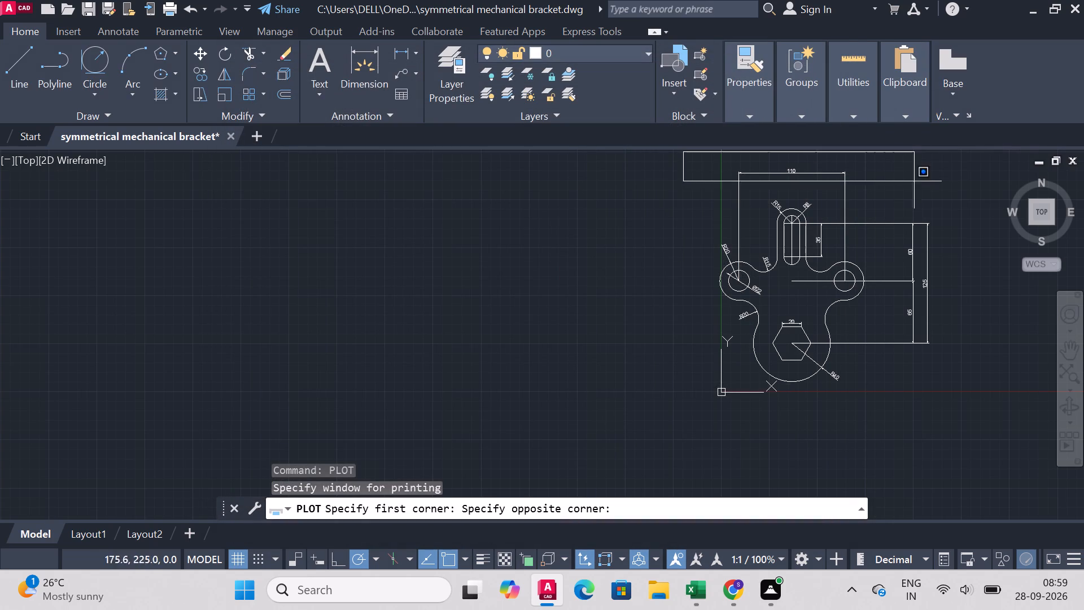
click(992, 402)
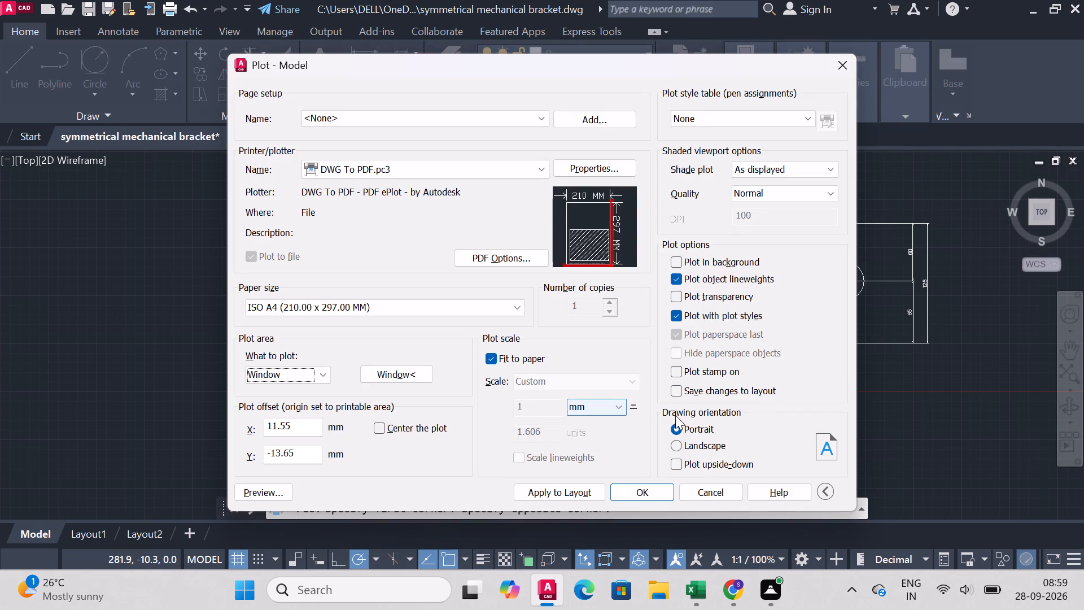
click(685, 442)
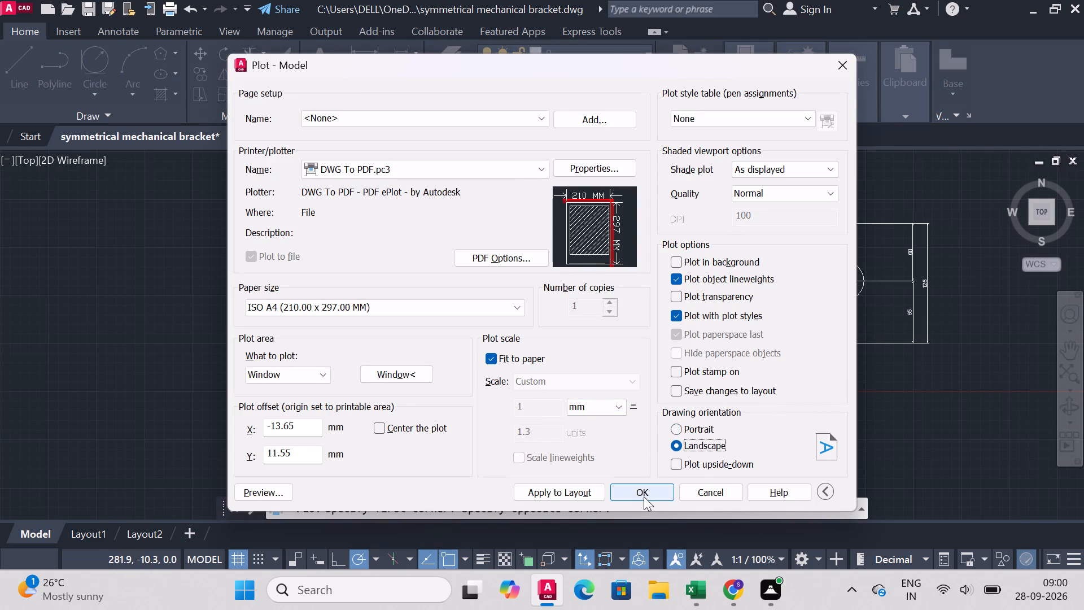
Plot the drawing to the Desktop as "symmetrical mechanical bracket-Model.pdf".
click(644, 496)
click(326, 221)
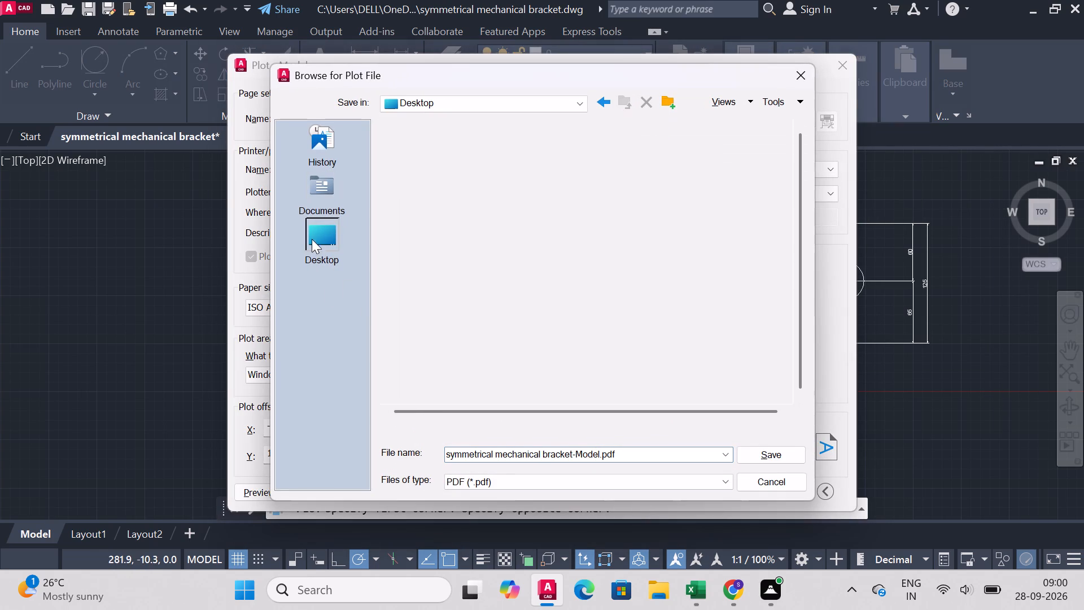
drag(662, 459, 72, 541)
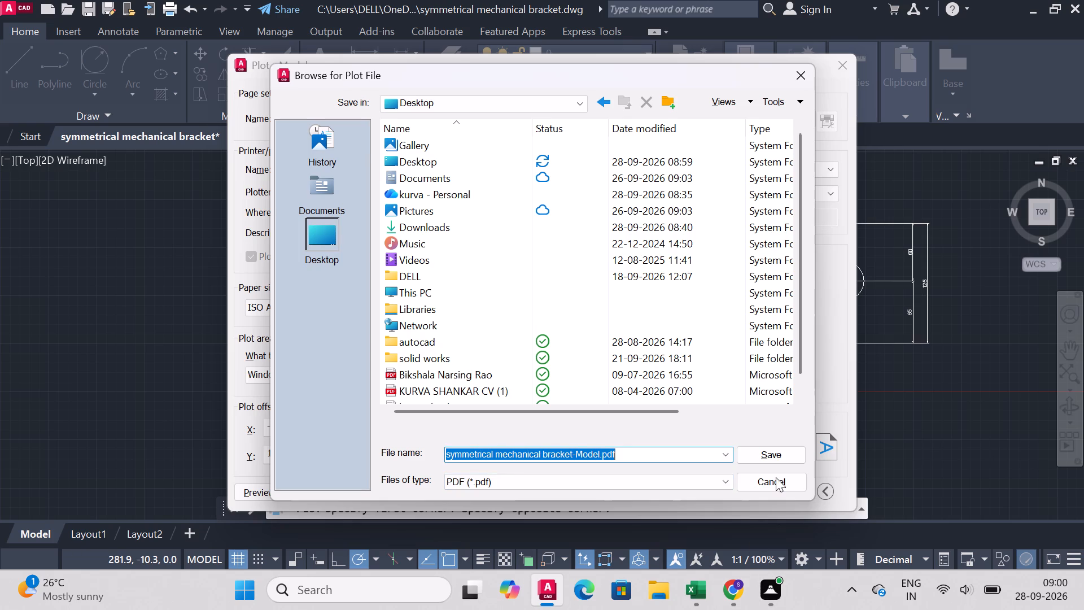
click(779, 457)
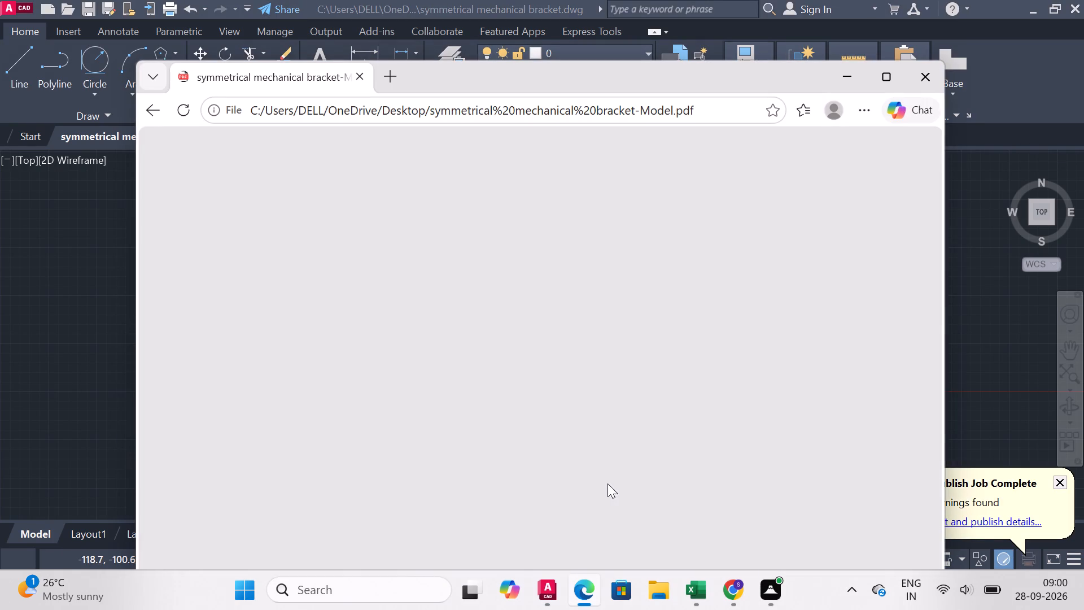
Examine the plotted bracket and its dimensions in the PDF in Microsoft Edge, and close the viewer.
scroll(572, 369, down, 1)
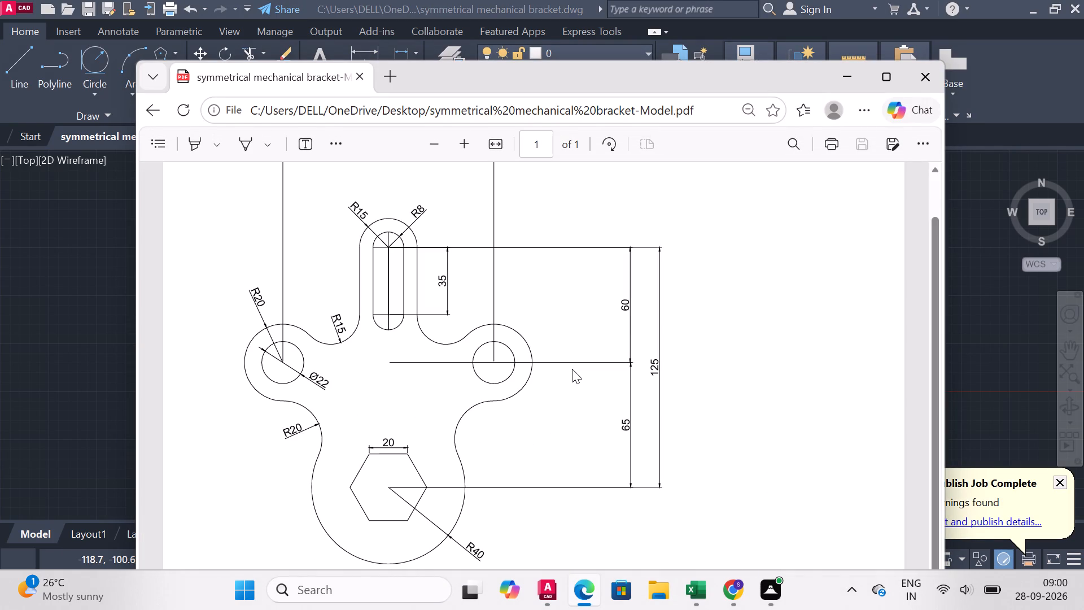
scroll(572, 369, down, 1)
scroll(560, 311, down, 4)
click(932, 72)
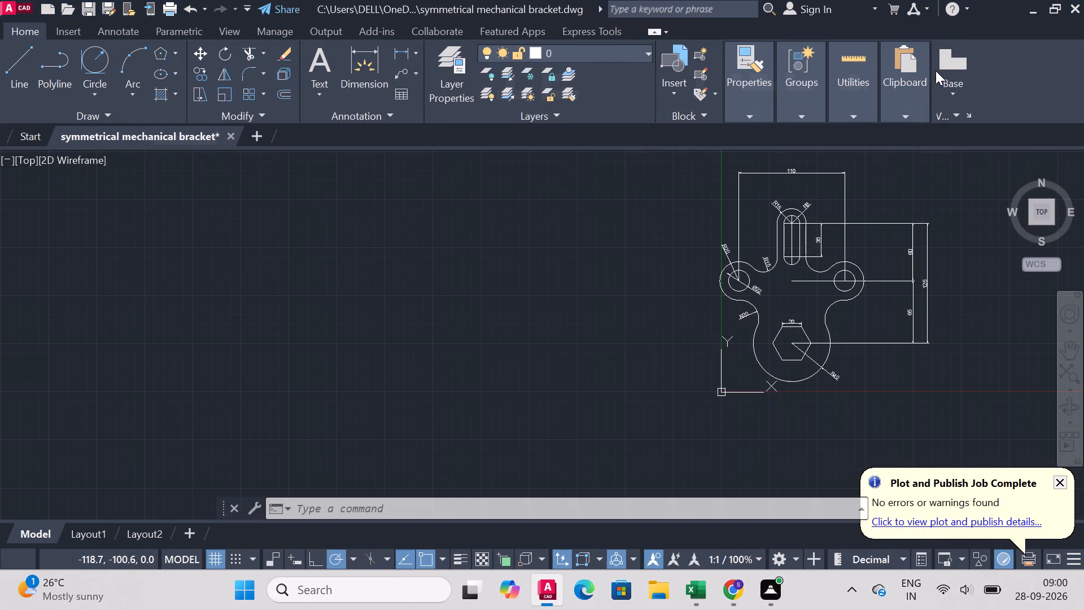
Close the bracket drawing in AutoCAD and save its changes.
click(230, 134)
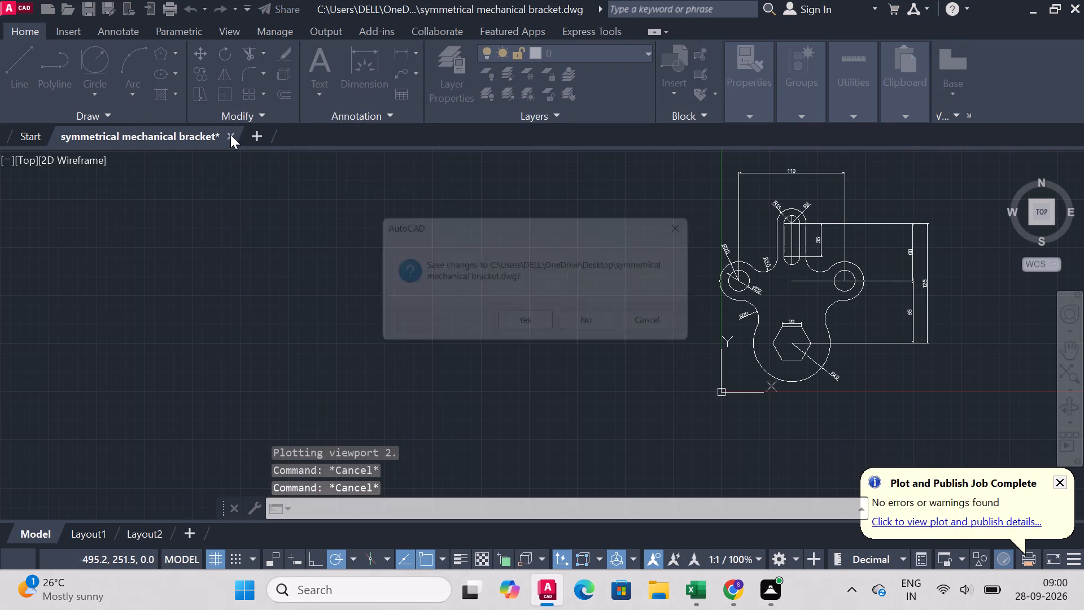
click(535, 338)
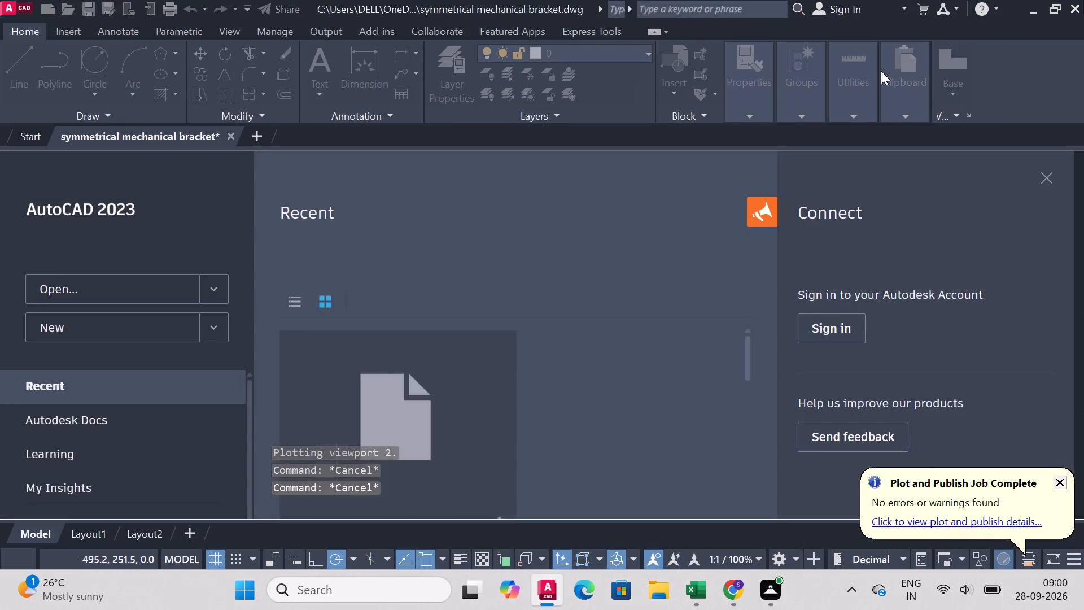